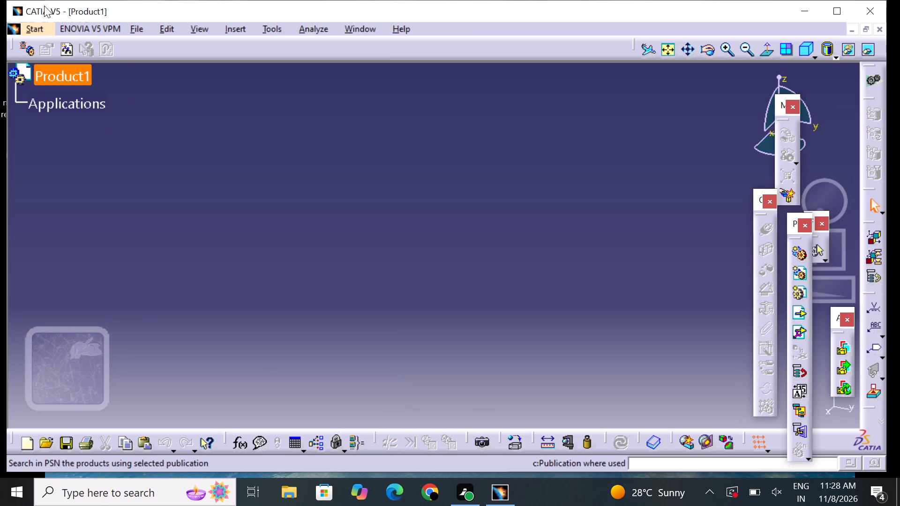
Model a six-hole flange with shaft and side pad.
Switch to the Part Design workbench, adding a new part to Product1.
{"action": "left_click", "coordinate": [44, 29]}
{"action": "left_click", "coordinate": [49, 56]}
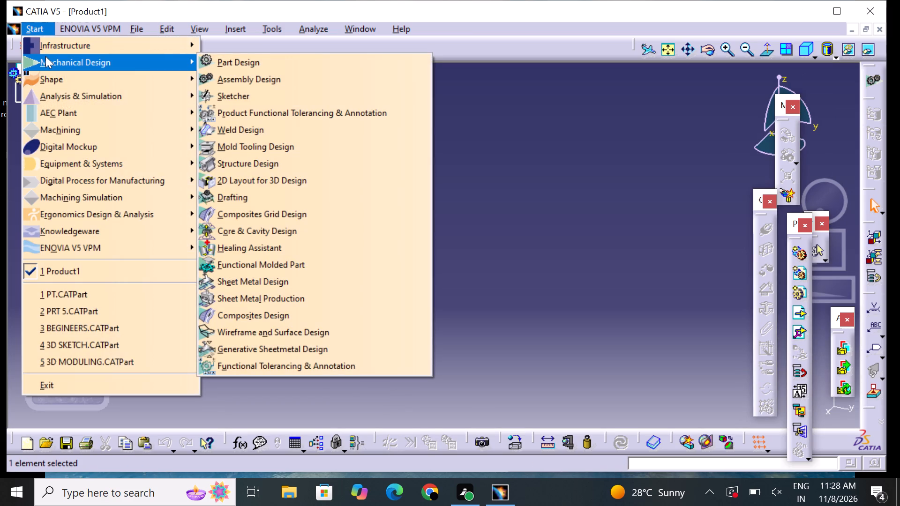
{"action": "left_click", "coordinate": [296, 56]}
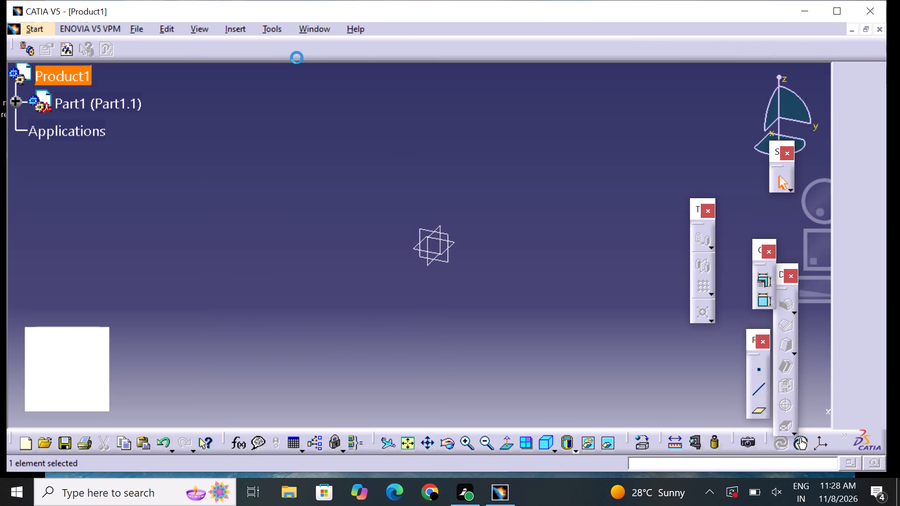
Open a new sketch on the xy plane of the new part.
{"action": "left_click", "coordinate": [442, 243]}
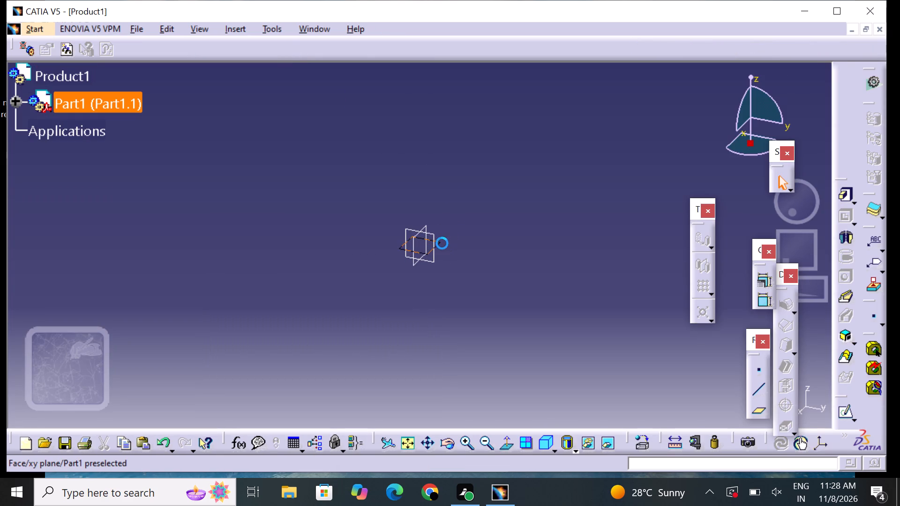
{"action": "left_click", "coordinate": [847, 411]}
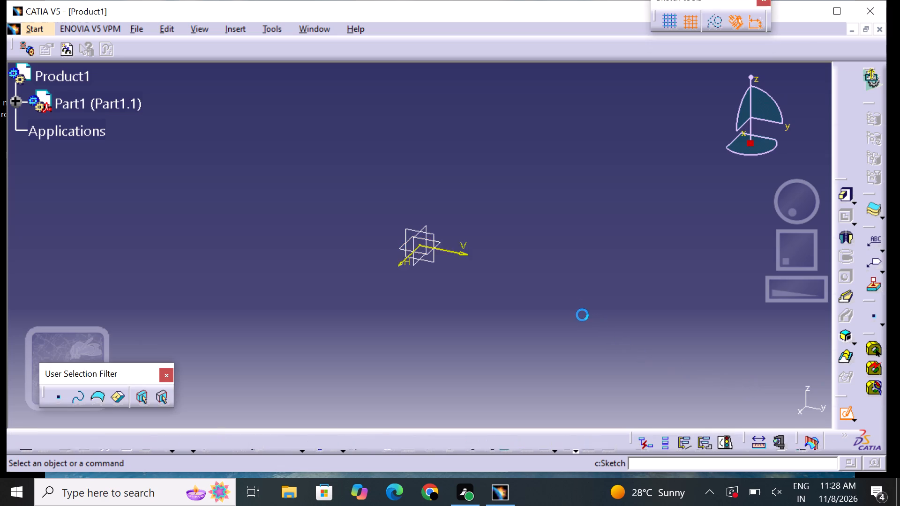
{"action": "middle_click_drag", "start_coordinate": [534, 269], "coordinate": [541, 279]}
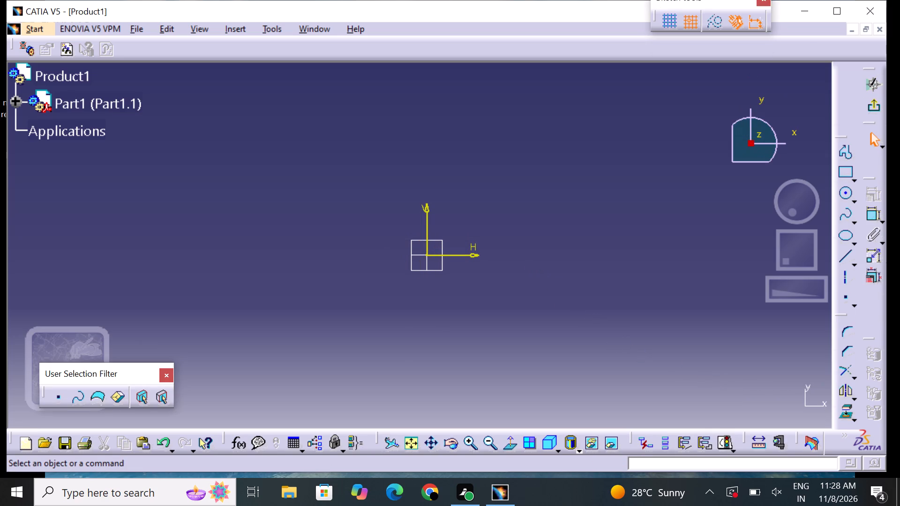
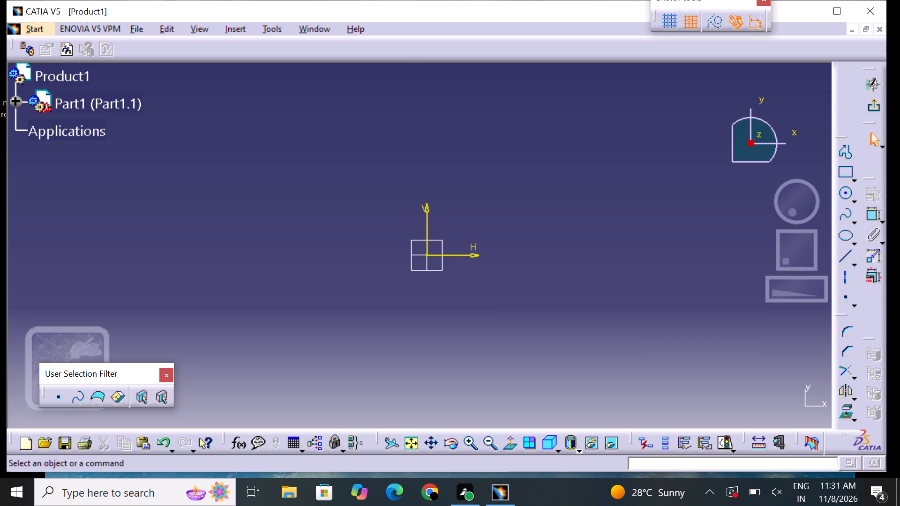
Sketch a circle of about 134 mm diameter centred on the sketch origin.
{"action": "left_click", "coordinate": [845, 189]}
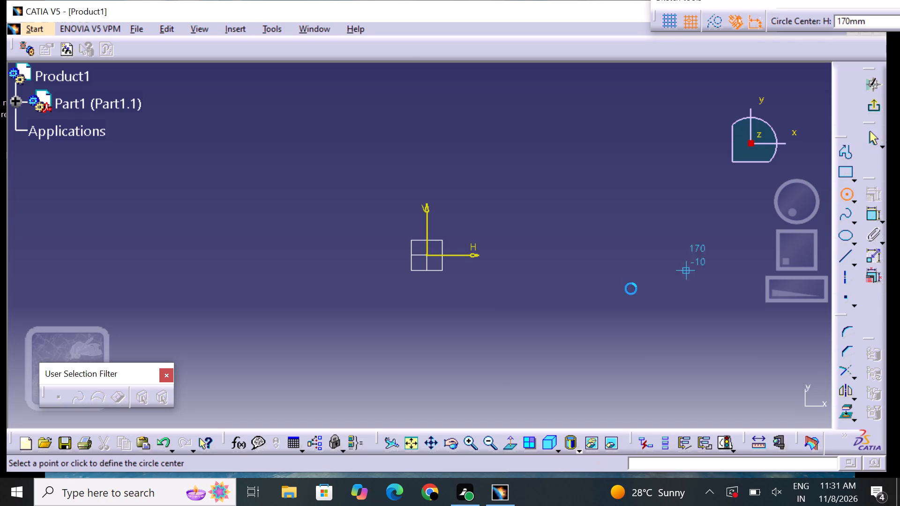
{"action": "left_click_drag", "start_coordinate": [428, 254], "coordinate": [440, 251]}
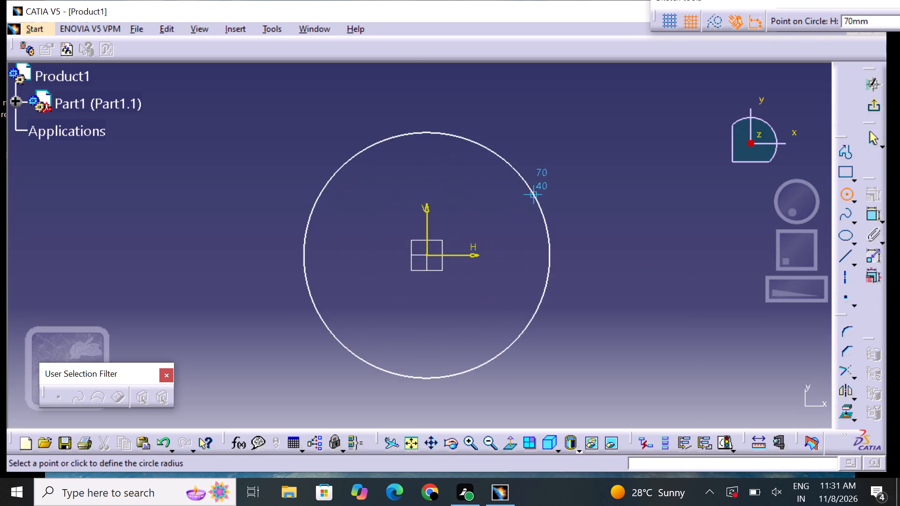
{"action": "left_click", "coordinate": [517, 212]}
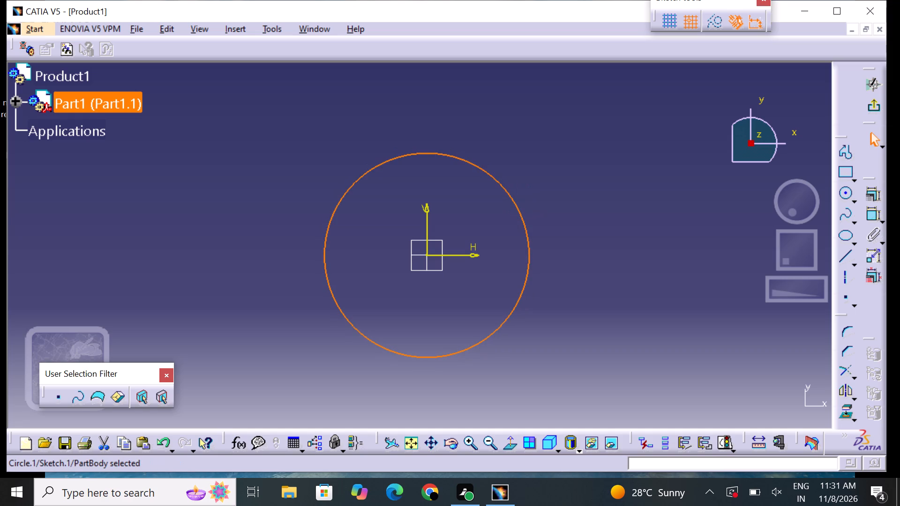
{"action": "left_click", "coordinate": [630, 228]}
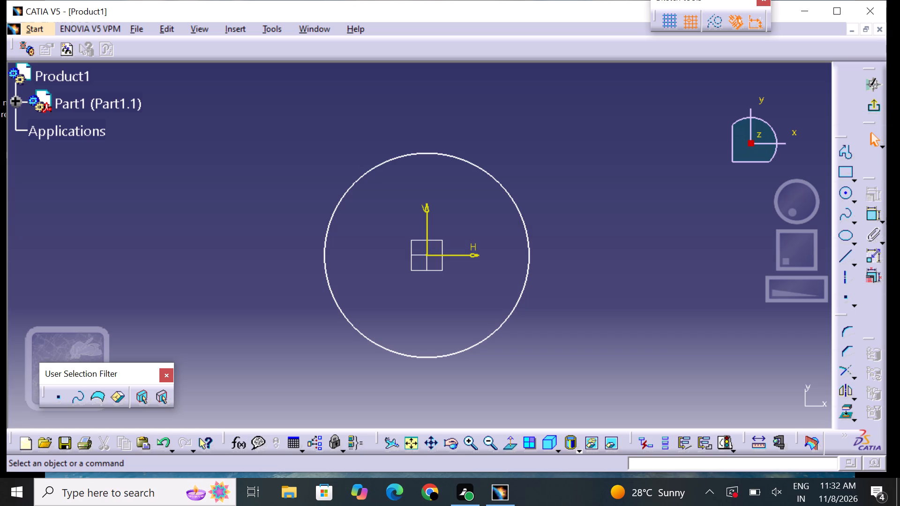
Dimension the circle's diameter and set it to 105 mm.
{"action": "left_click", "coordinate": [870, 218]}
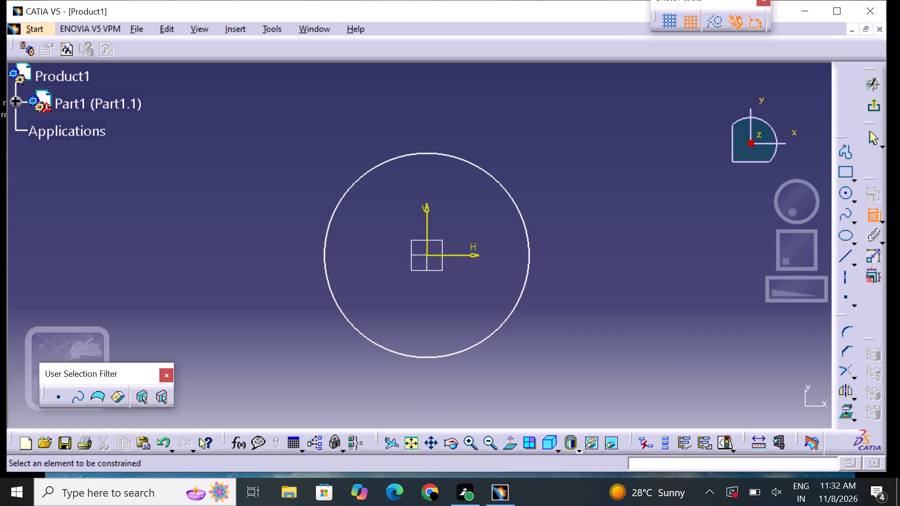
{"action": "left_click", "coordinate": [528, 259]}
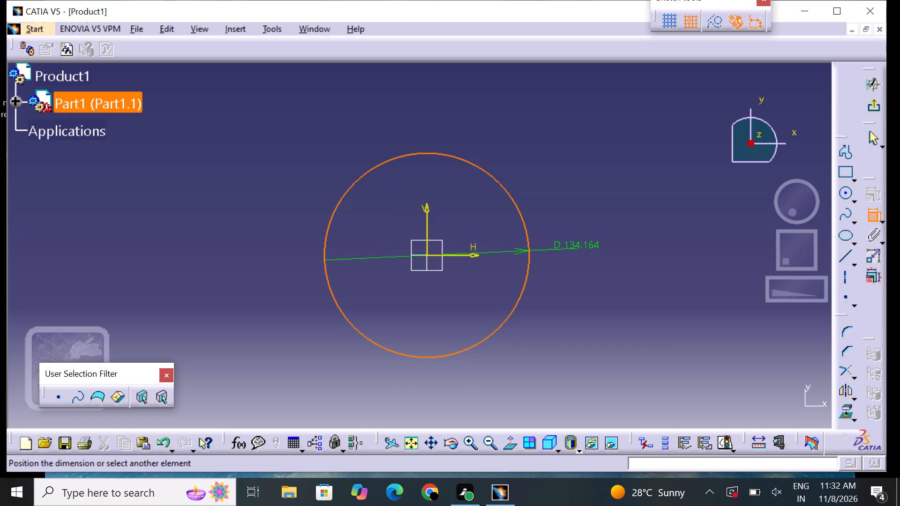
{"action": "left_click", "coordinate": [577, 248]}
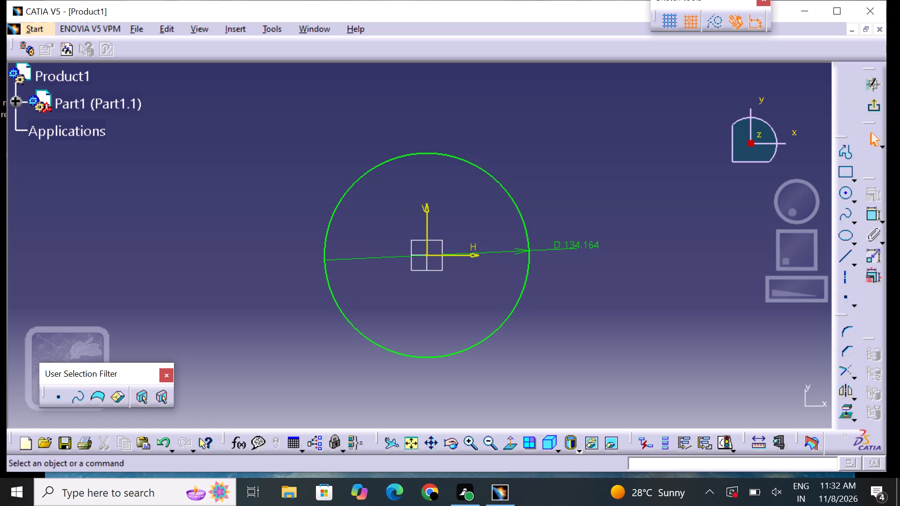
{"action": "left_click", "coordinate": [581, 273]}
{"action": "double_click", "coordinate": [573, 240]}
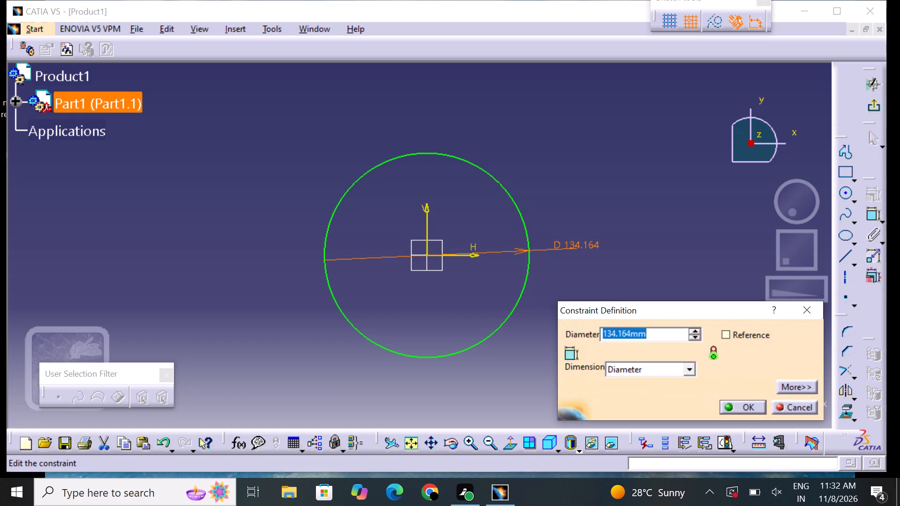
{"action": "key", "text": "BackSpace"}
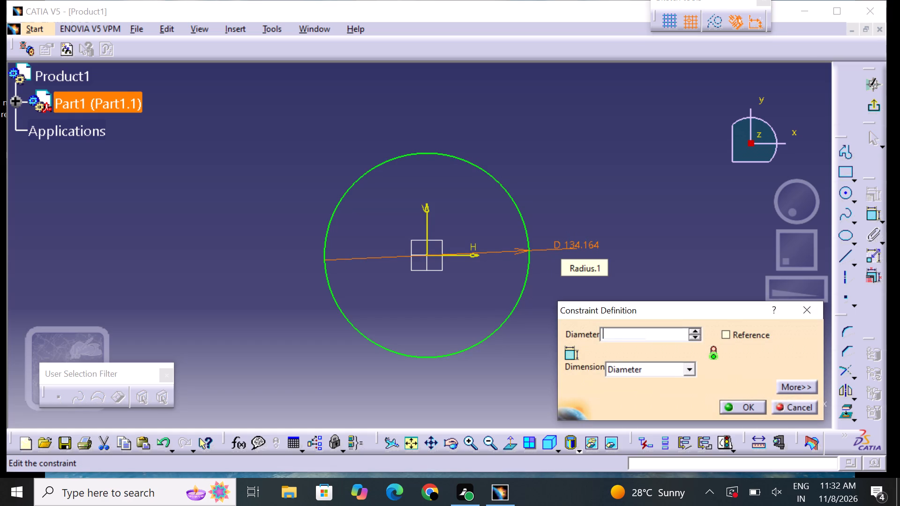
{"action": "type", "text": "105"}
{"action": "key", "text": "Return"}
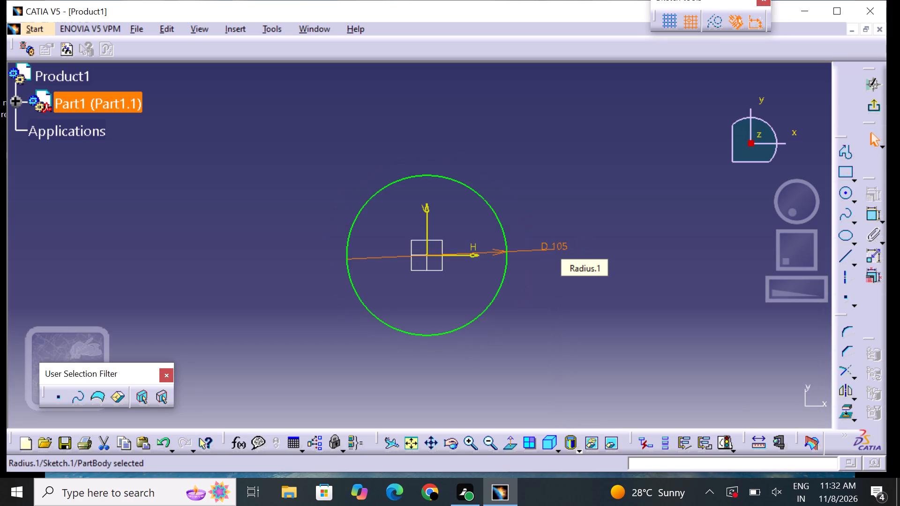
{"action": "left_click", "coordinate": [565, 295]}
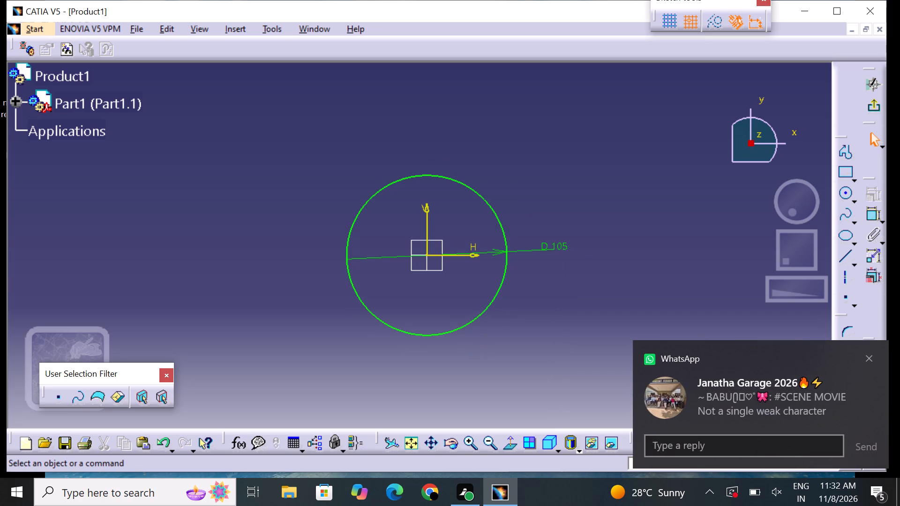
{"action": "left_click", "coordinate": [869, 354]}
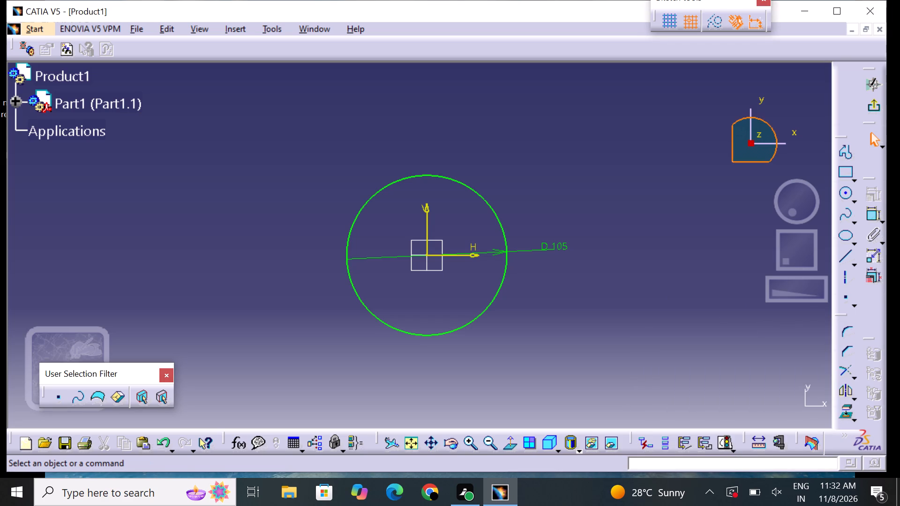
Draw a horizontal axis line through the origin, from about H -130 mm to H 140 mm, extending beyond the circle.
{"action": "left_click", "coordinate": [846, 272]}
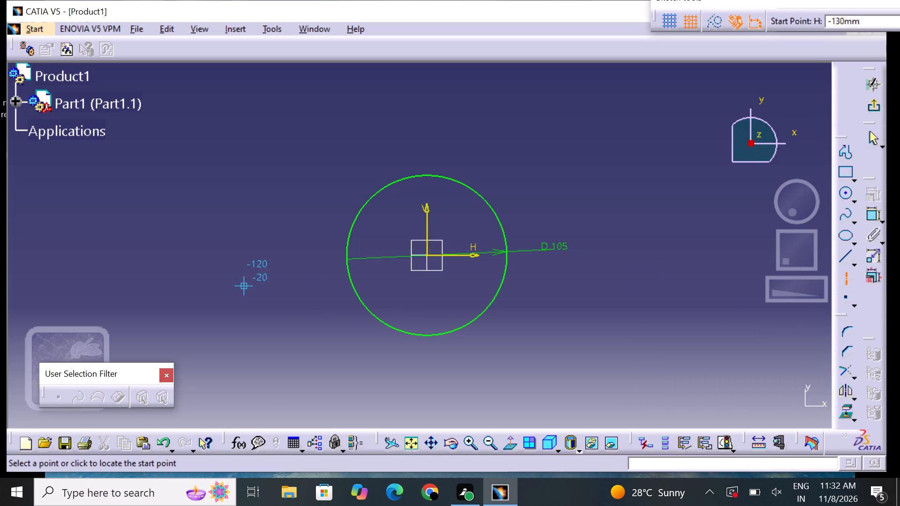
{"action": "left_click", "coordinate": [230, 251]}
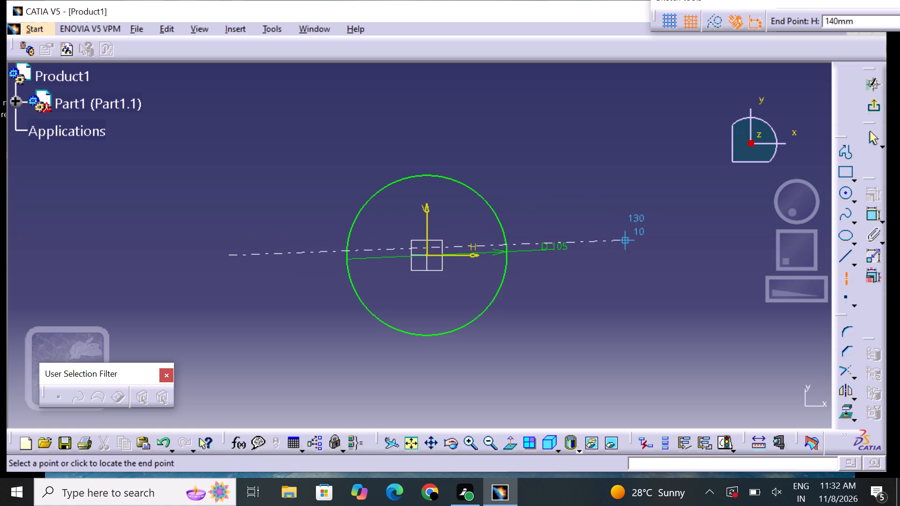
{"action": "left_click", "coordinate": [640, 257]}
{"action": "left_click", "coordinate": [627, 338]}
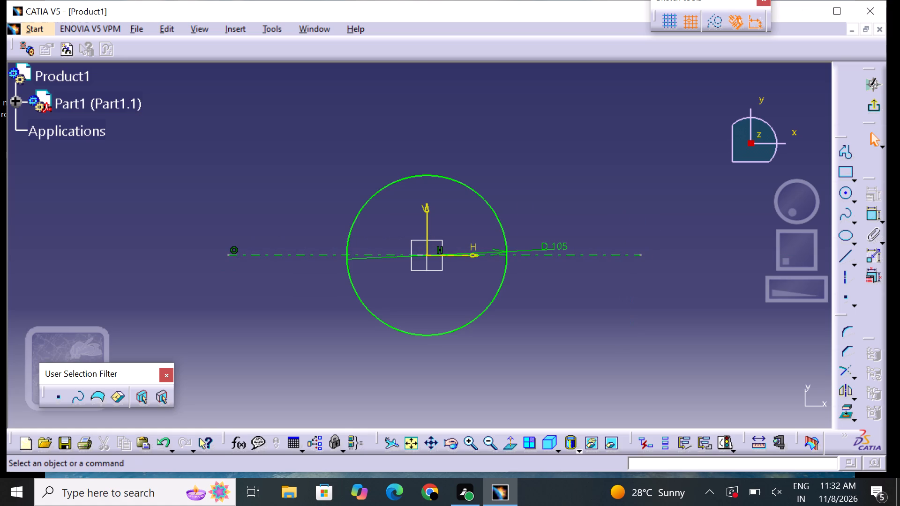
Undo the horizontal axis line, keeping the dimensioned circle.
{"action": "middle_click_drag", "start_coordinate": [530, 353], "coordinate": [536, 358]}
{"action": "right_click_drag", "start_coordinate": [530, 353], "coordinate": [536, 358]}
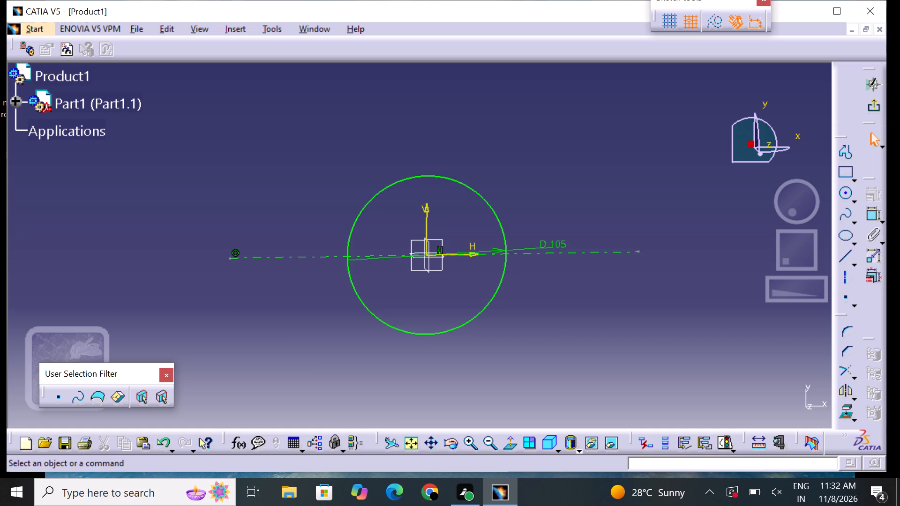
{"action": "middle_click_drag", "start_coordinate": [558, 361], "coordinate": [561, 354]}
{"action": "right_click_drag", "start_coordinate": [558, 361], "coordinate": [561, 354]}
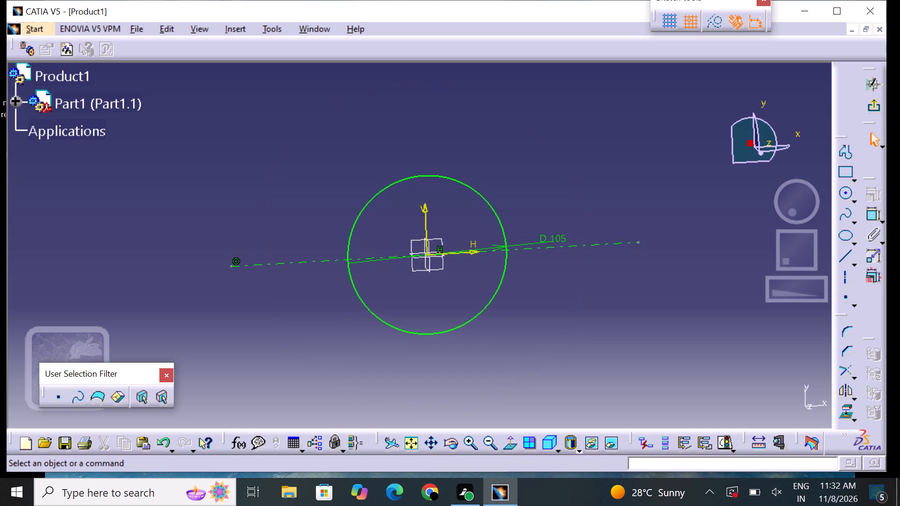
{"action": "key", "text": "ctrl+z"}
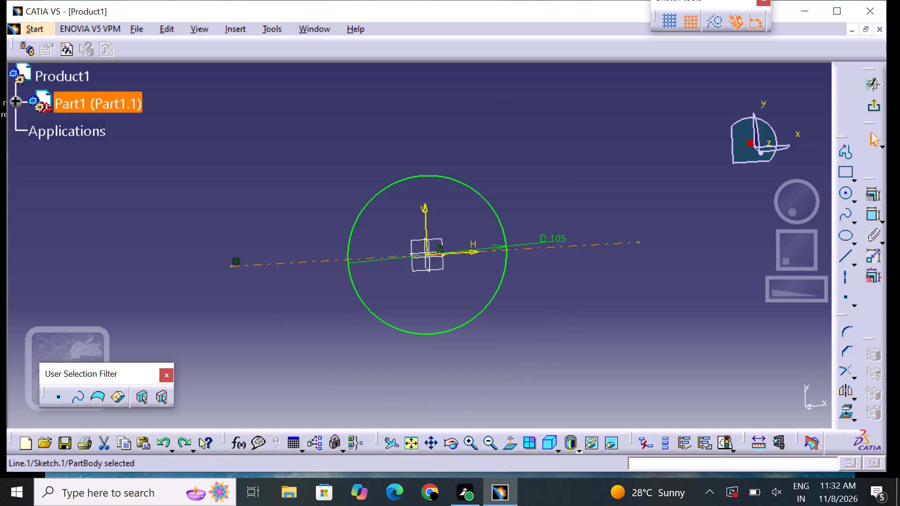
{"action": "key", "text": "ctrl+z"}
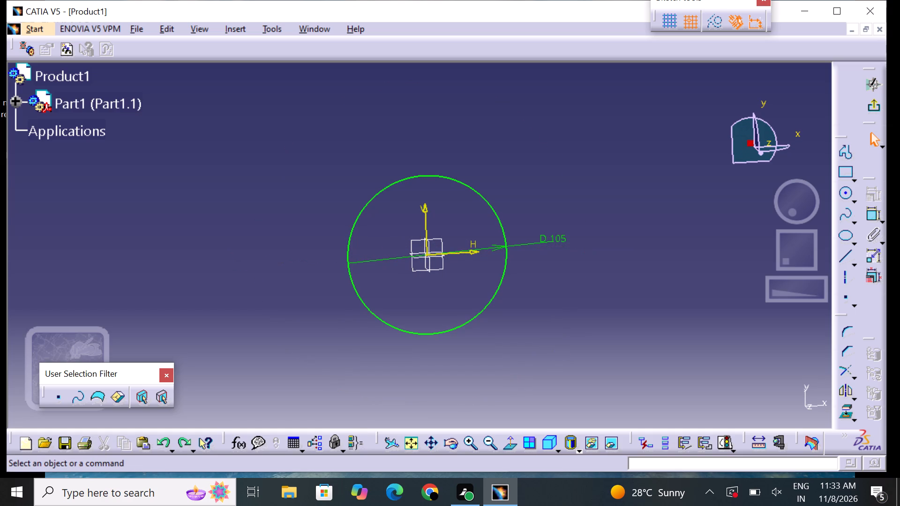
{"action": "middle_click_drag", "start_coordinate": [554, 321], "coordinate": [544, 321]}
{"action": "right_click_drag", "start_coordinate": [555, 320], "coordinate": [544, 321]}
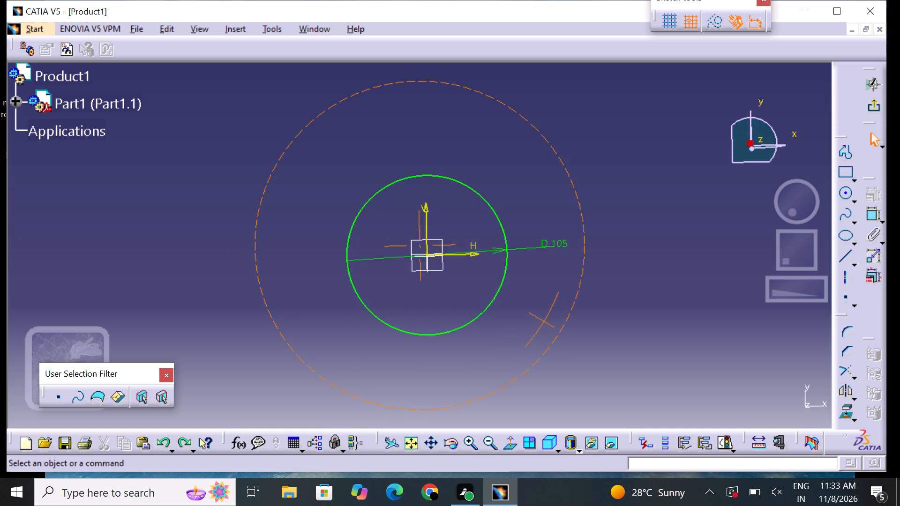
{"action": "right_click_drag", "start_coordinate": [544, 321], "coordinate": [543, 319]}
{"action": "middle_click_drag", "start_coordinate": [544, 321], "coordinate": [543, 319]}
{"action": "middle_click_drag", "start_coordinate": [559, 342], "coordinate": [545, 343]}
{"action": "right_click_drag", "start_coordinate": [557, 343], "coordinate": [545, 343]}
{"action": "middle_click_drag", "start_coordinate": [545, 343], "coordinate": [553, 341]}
Close Product1 without saving its changes.
{"action": "left_click_drag", "start_coordinate": [877, 26], "coordinate": [883, 34]}
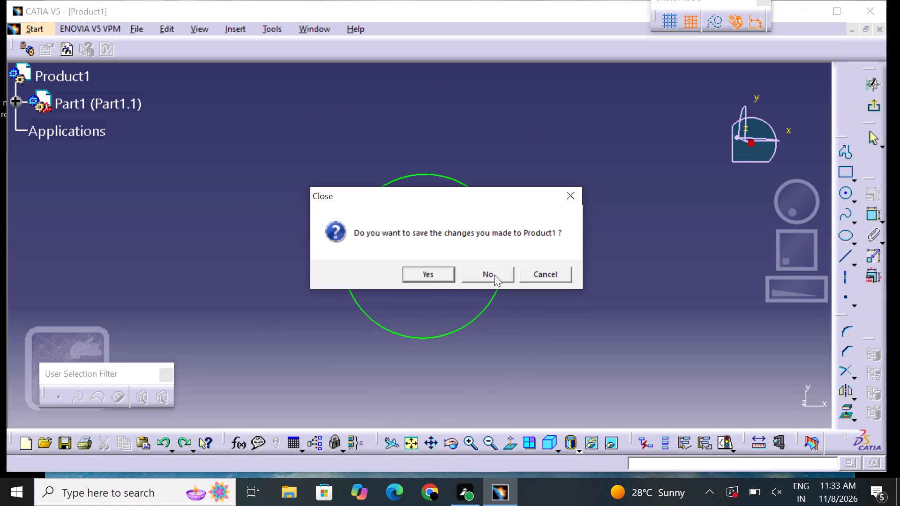
{"action": "left_click", "coordinate": [494, 274]}
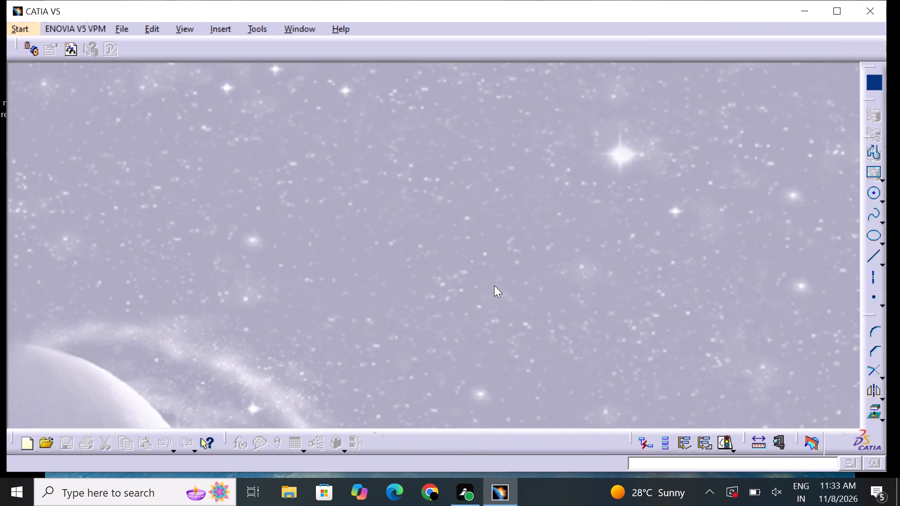
Create a standalone part named Part1 in the Part Design workbench with hybrid design enabled.
{"action": "left_click", "coordinate": [24, 29]}
{"action": "left_click", "coordinate": [52, 56]}
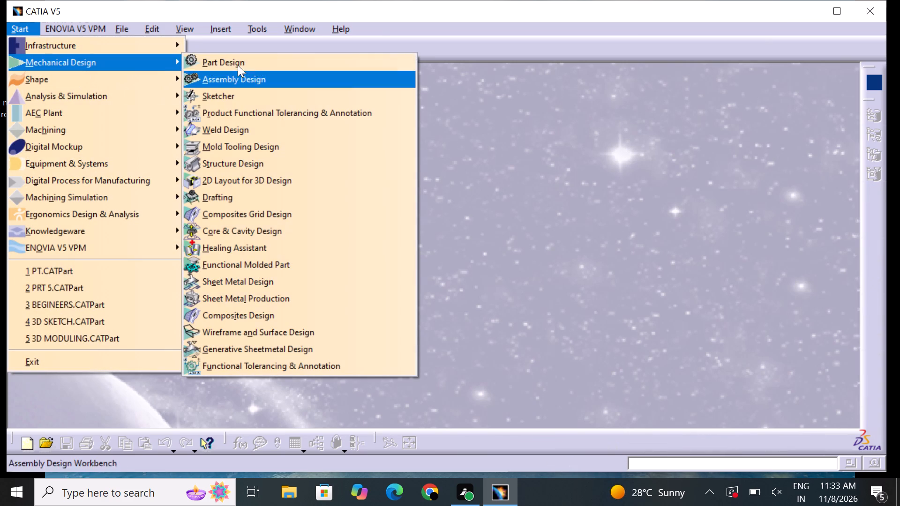
{"action": "left_click", "coordinate": [247, 58]}
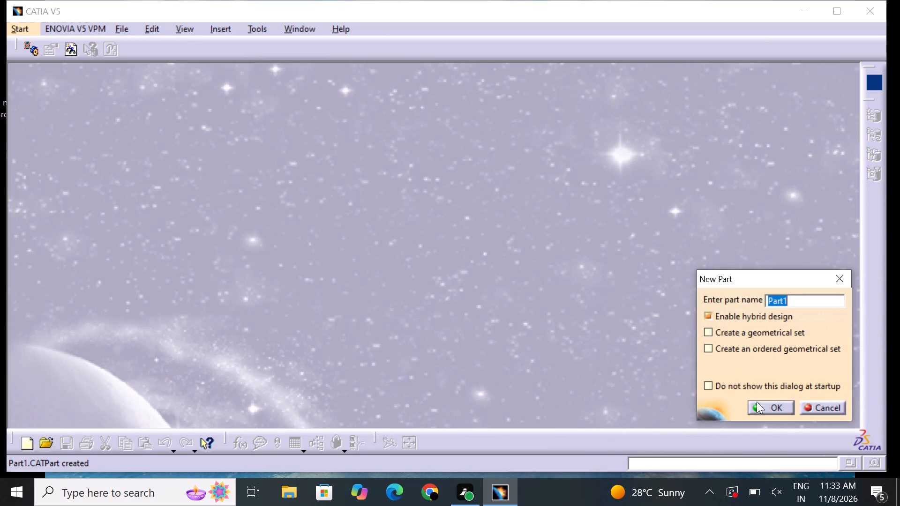
{"action": "left_click", "coordinate": [775, 409]}
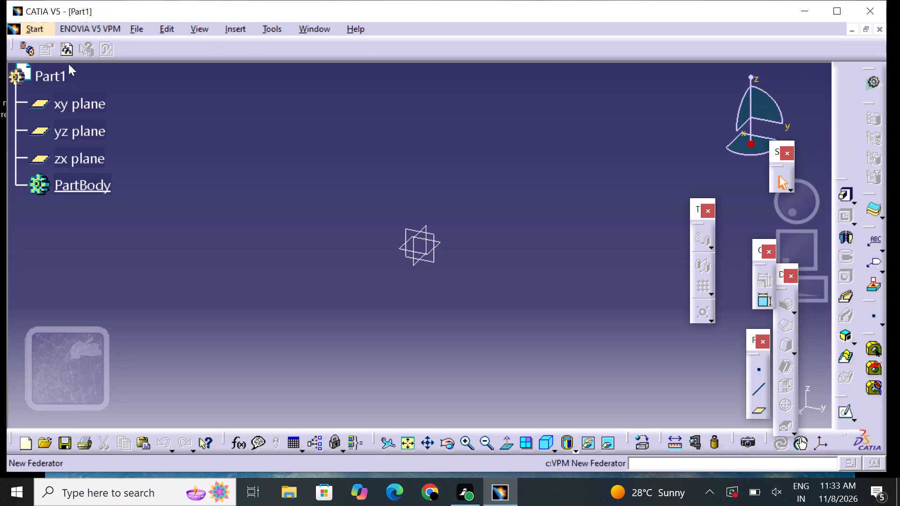
Open a new sketch on the xy plane of Part1.
{"action": "left_click", "coordinate": [80, 99]}
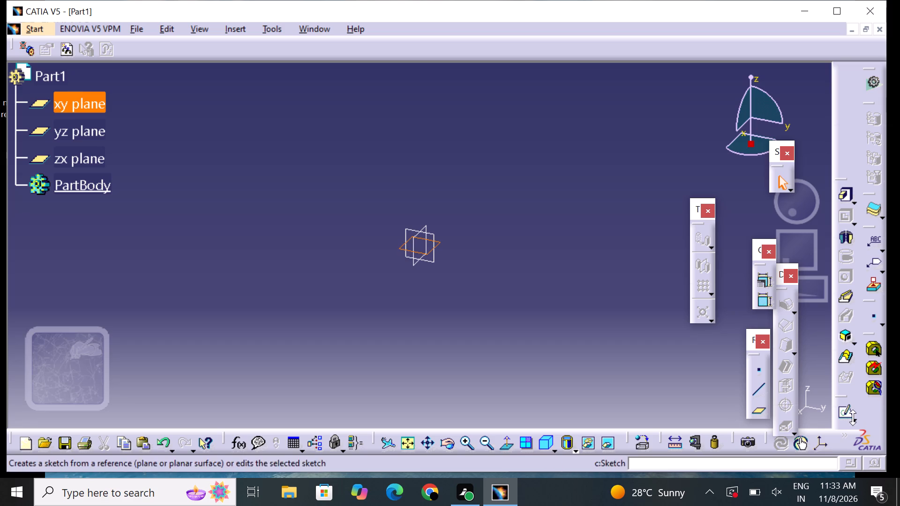
{"action": "left_click", "coordinate": [847, 412]}
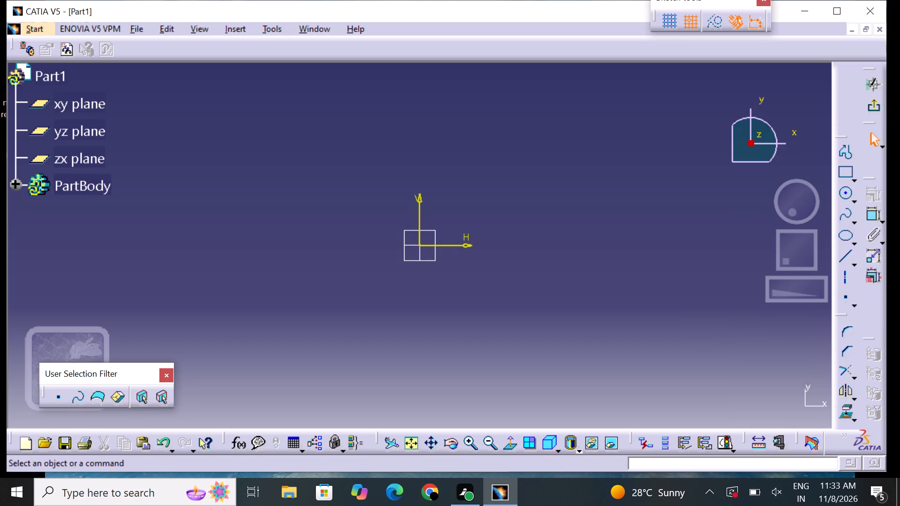
Sketch a circle of about 113 mm diameter centred on the sketch origin.
{"action": "left_click", "coordinate": [843, 190]}
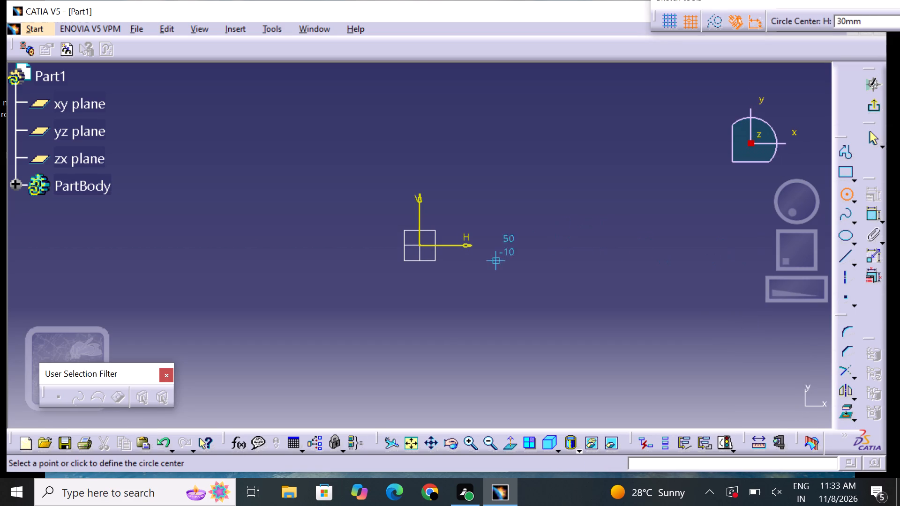
{"action": "left_click", "coordinate": [425, 246]}
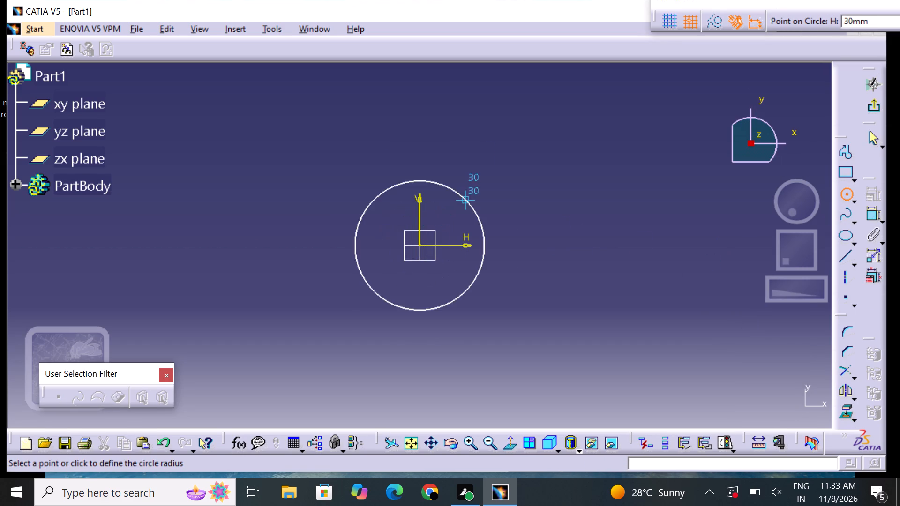
{"action": "left_click", "coordinate": [483, 179]}
{"action": "left_click", "coordinate": [614, 246]}
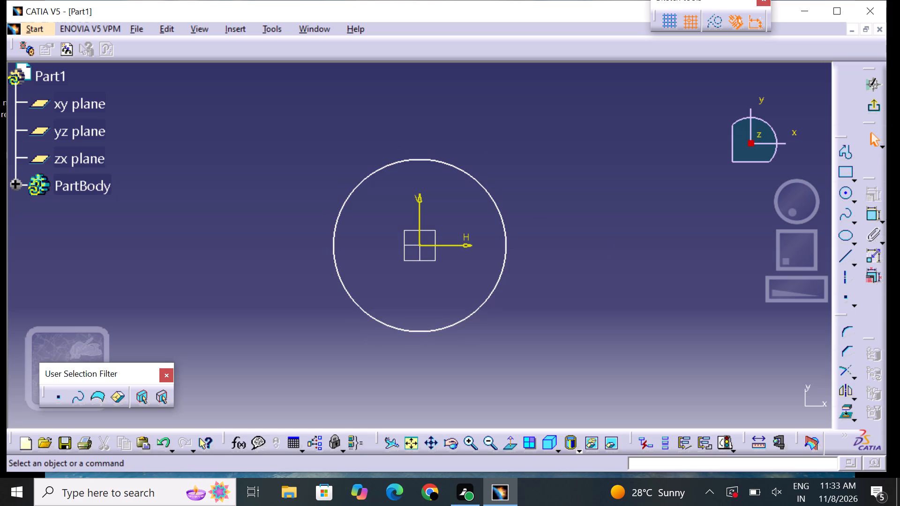
Dimension the circle's diameter and set it to 105 mm.
{"action": "left_click", "coordinate": [874, 210]}
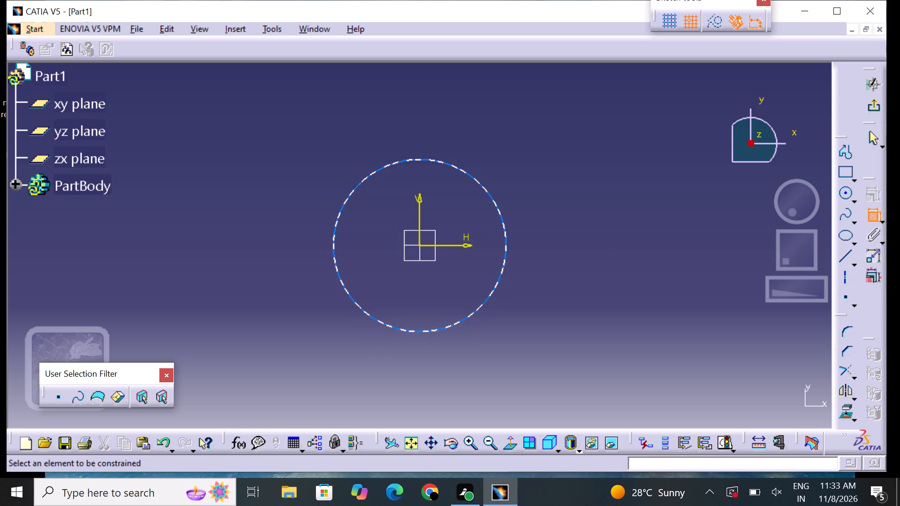
{"action": "left_click", "coordinate": [496, 211]}
{"action": "left_click", "coordinate": [519, 205]}
{"action": "double_click", "coordinate": [521, 204]}
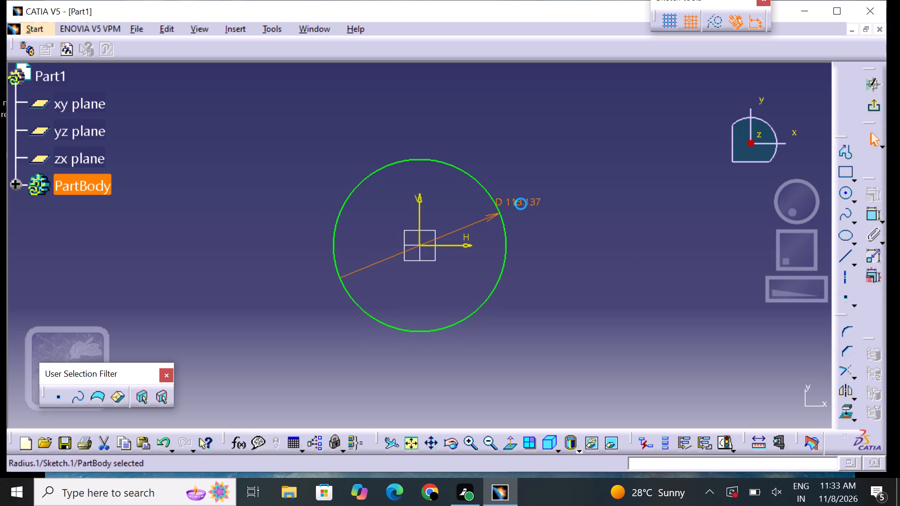
{"action": "key", "text": "BackSpace"}
{"action": "type", "text": "105"}
{"action": "key", "text": "Return"}
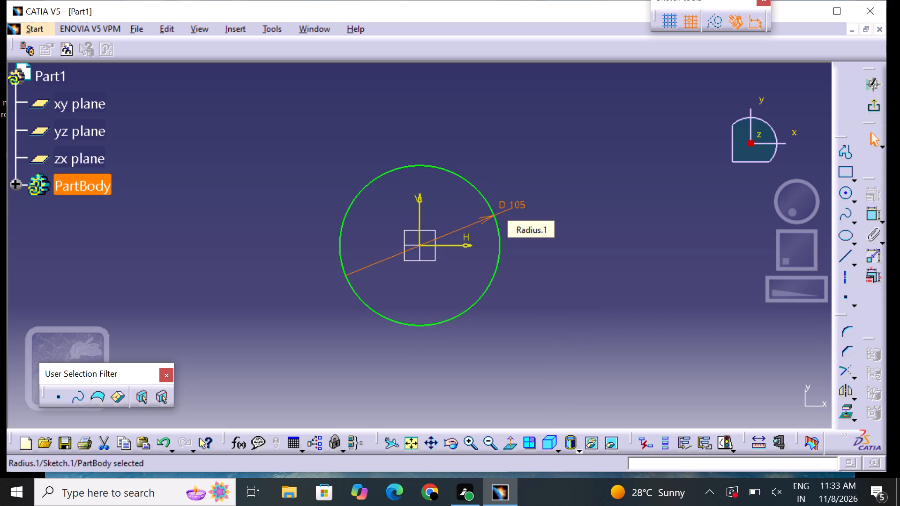
{"action": "left_click", "coordinate": [754, 297]}
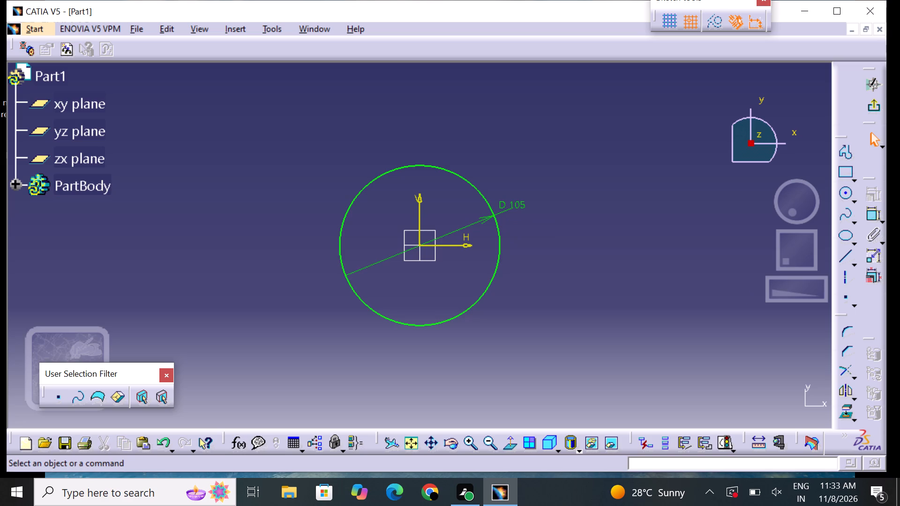
Draw a horizontal axis line through the sketch origin, extending past both sides of the circle and ending at about H 120 mm.
{"action": "left_click", "coordinate": [845, 273]}
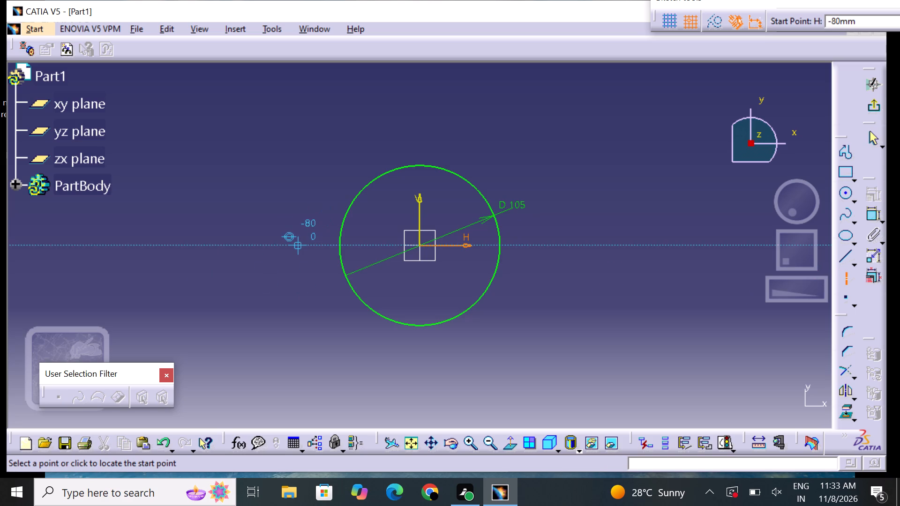
{"action": "left_click", "coordinate": [281, 248]}
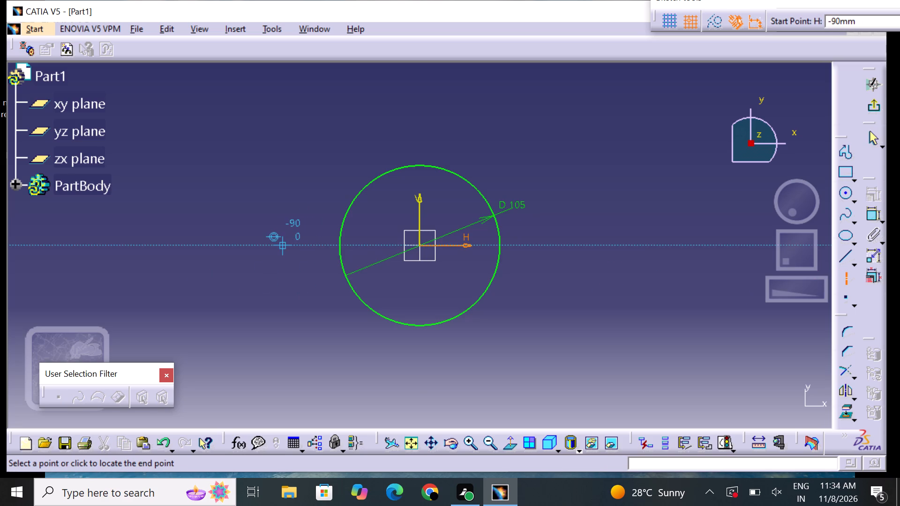
{"action": "left_click", "coordinate": [598, 246]}
{"action": "left_click", "coordinate": [600, 275]}
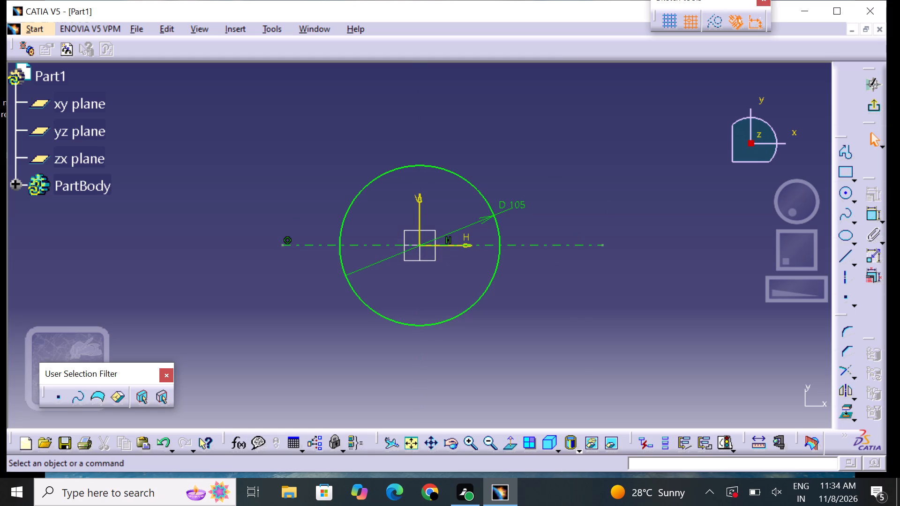
Draw a slanted axis line about 100 mm long from the sketch origin up-left to about H -80 mm, V 60 mm.
{"action": "left_click", "coordinate": [847, 277]}
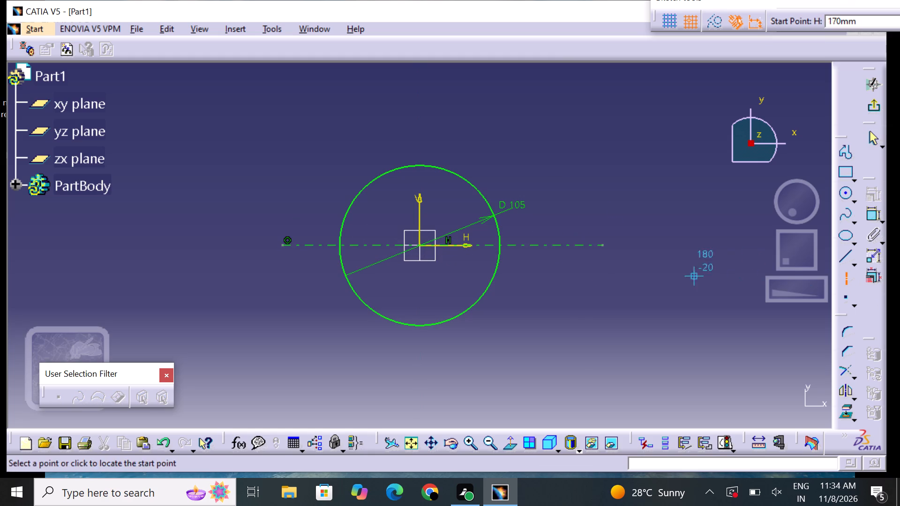
{"action": "left_click", "coordinate": [421, 241]}
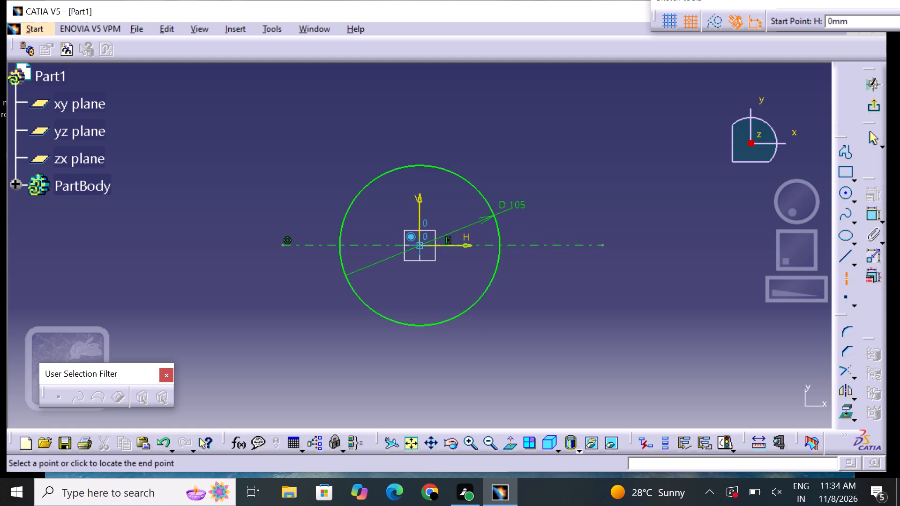
{"action": "left_click", "coordinate": [298, 147]}
{"action": "left_click", "coordinate": [345, 140]}
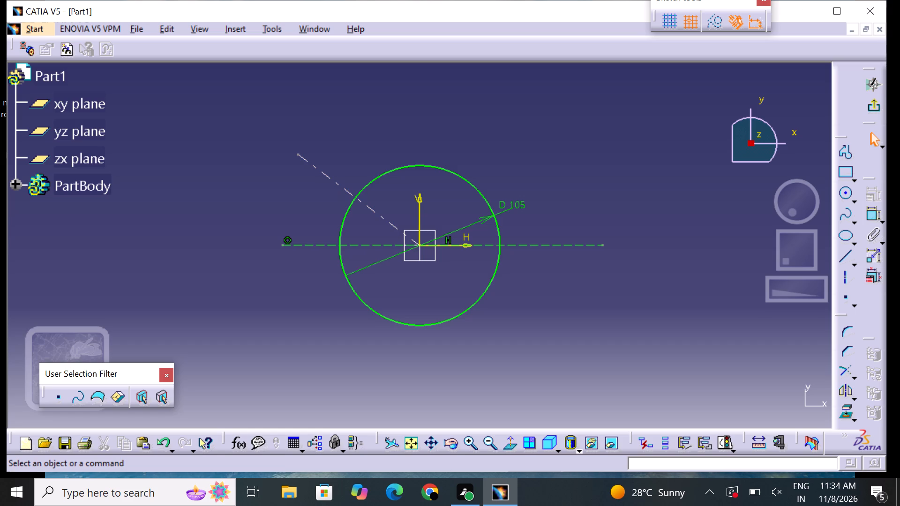
Dimension the angle between the slanted axis and the horizontal axis and set it to 22.5°.
{"action": "left_click", "coordinate": [866, 219]}
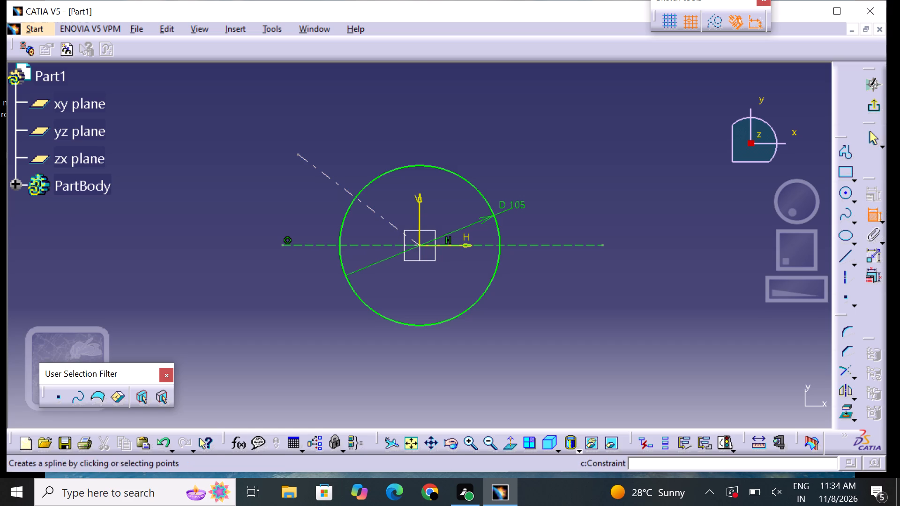
{"action": "left_click", "coordinate": [322, 170]}
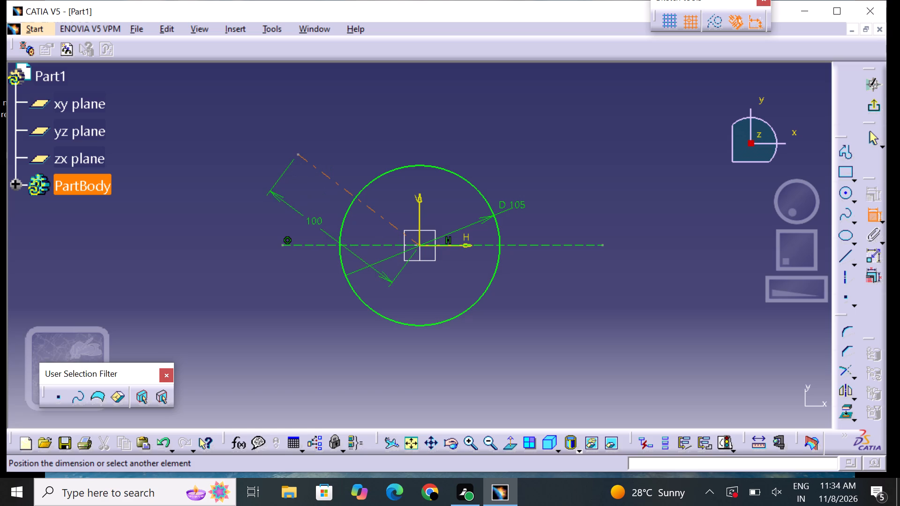
{"action": "left_click", "coordinate": [329, 245]}
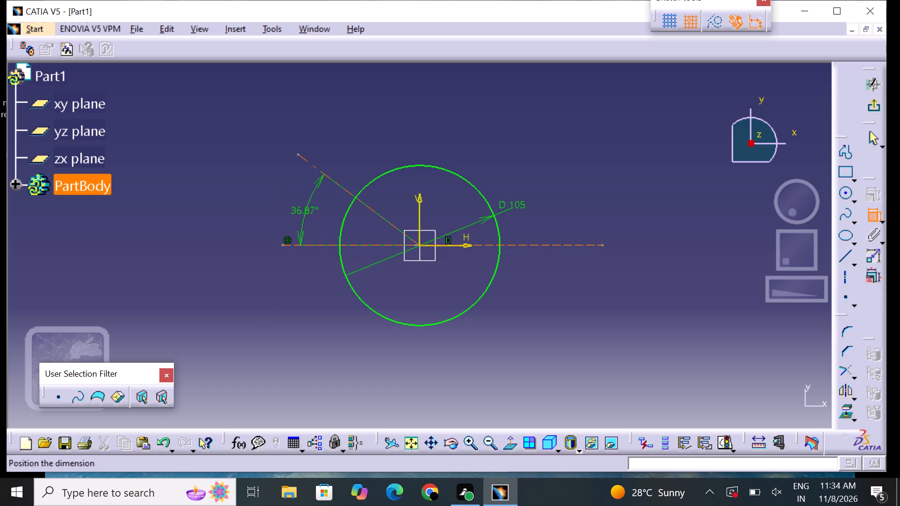
{"action": "left_click", "coordinate": [298, 210]}
{"action": "double_click", "coordinate": [298, 205]}
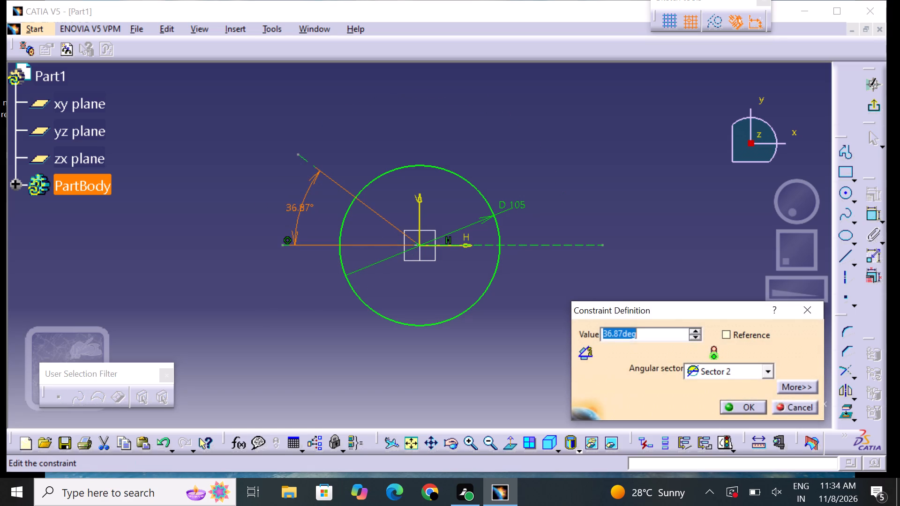
{"action": "key", "text": "BackSpace"}
{"action": "type", "text": "22"}
{"action": "type", "text": ".5"}
{"action": "key", "text": "Return"}
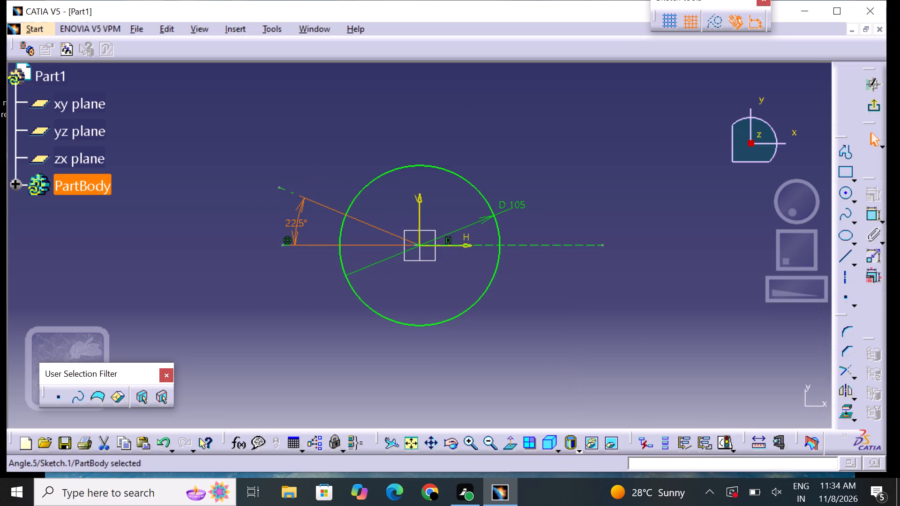
{"action": "left_click", "coordinate": [314, 322]}
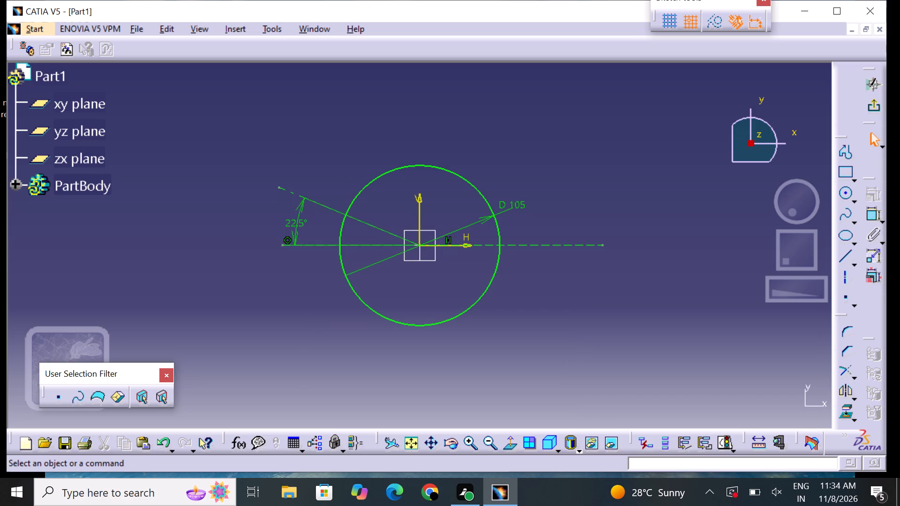
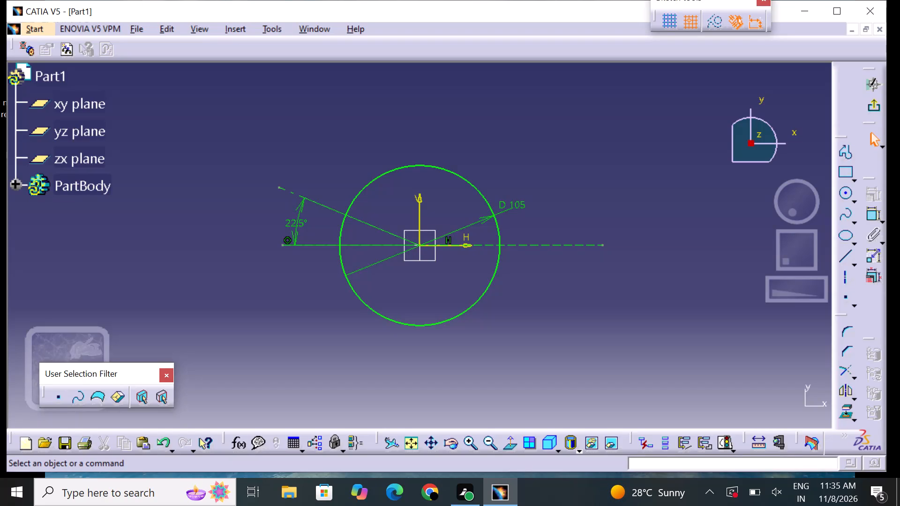
Draw a small circle about 15 mm in diameter, centred on the slanted axis at about H -30 mm, V 12.43 mm.
{"action": "left_click", "coordinate": [847, 192]}
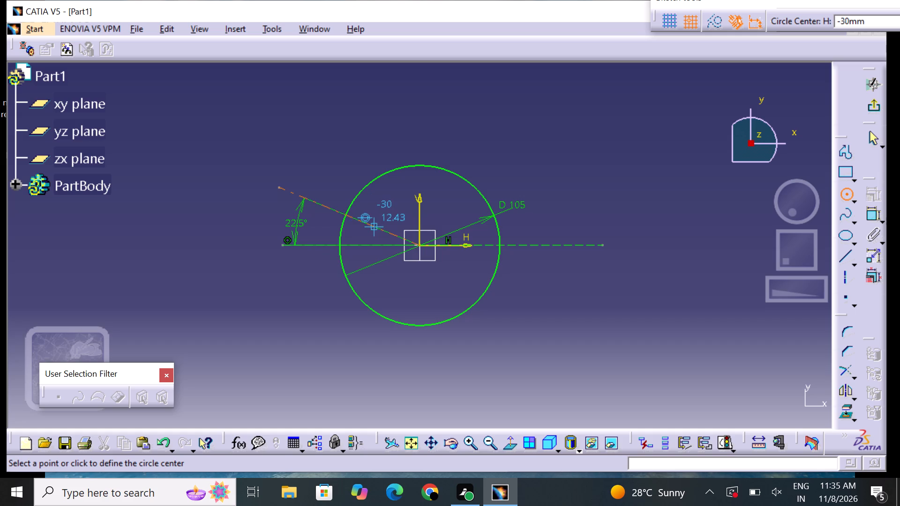
{"action": "left_click", "coordinate": [365, 224]}
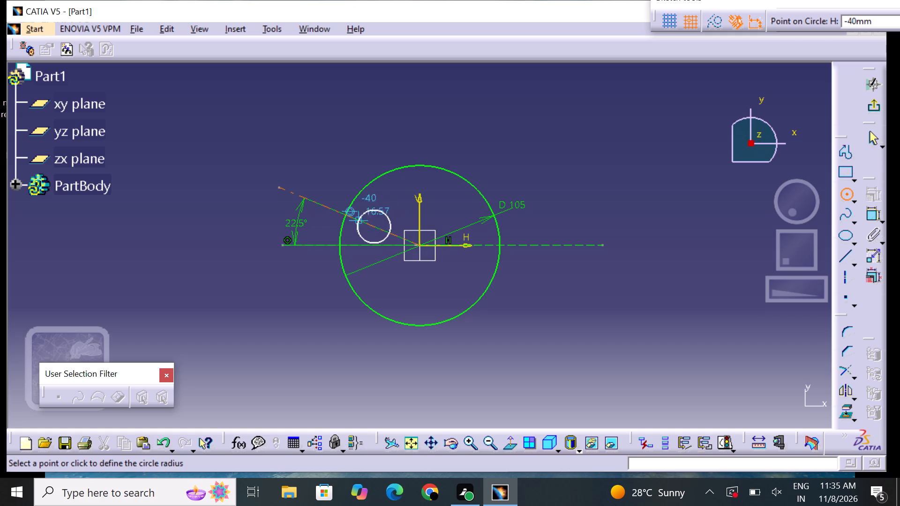
{"action": "left_click", "coordinate": [372, 216]}
{"action": "left_click_drag", "start_coordinate": [492, 316], "coordinate": [502, 304]}
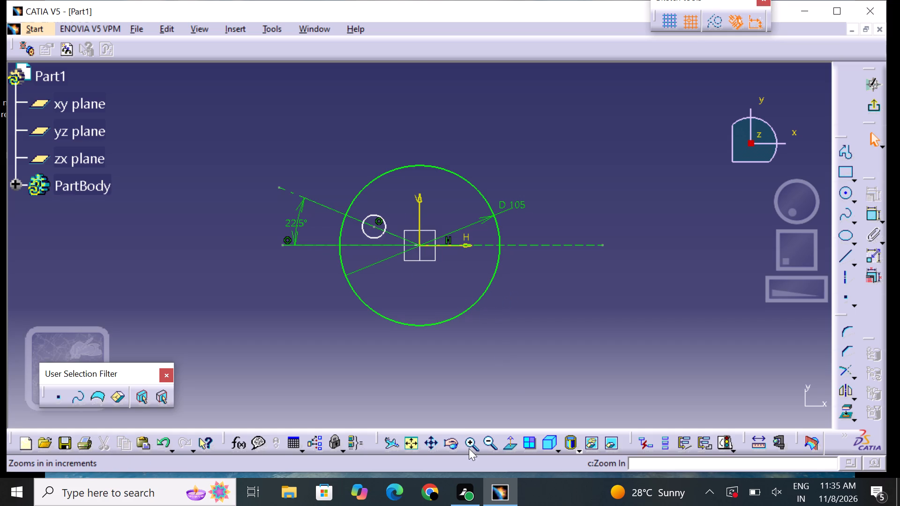
{"action": "double_click", "coordinate": [469, 448]}
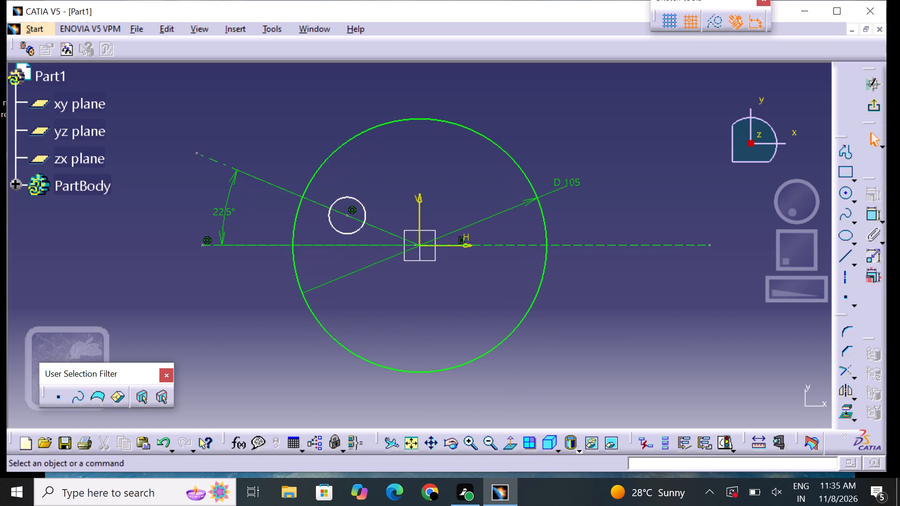
{"action": "middle_click_drag", "start_coordinate": [414, 166], "coordinate": [437, 171]}
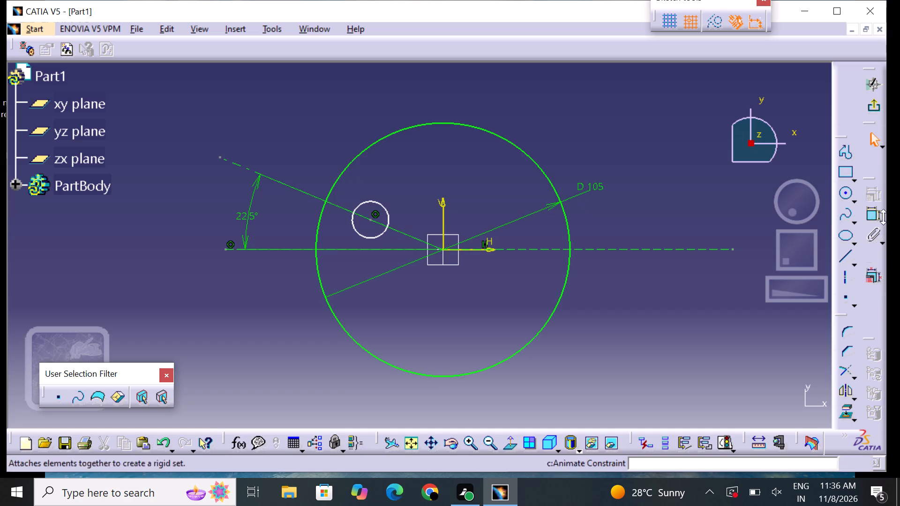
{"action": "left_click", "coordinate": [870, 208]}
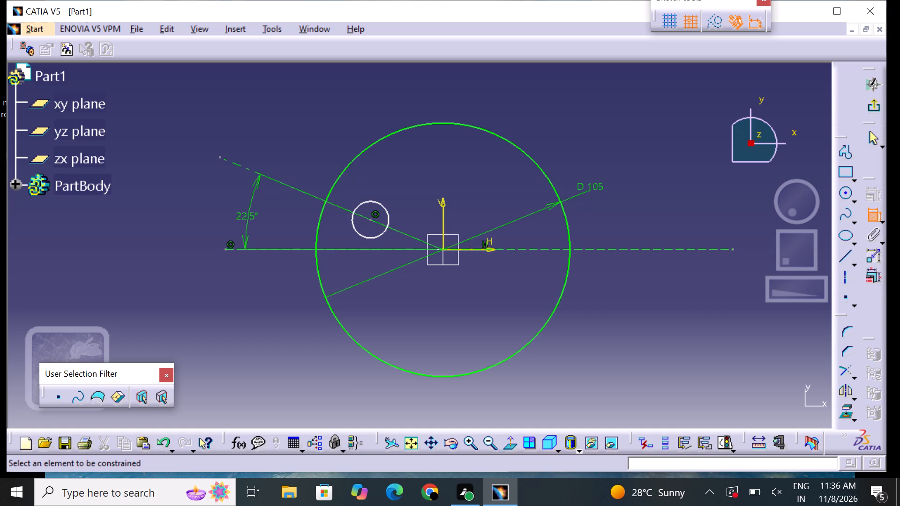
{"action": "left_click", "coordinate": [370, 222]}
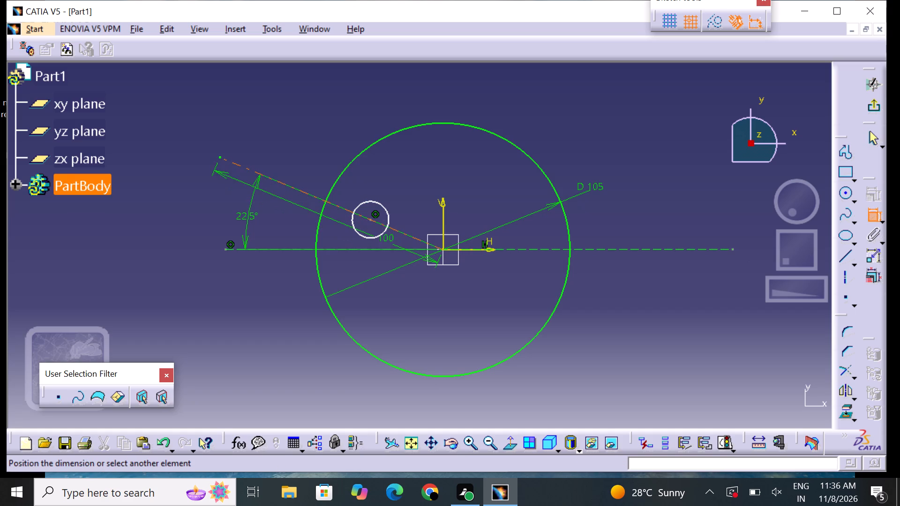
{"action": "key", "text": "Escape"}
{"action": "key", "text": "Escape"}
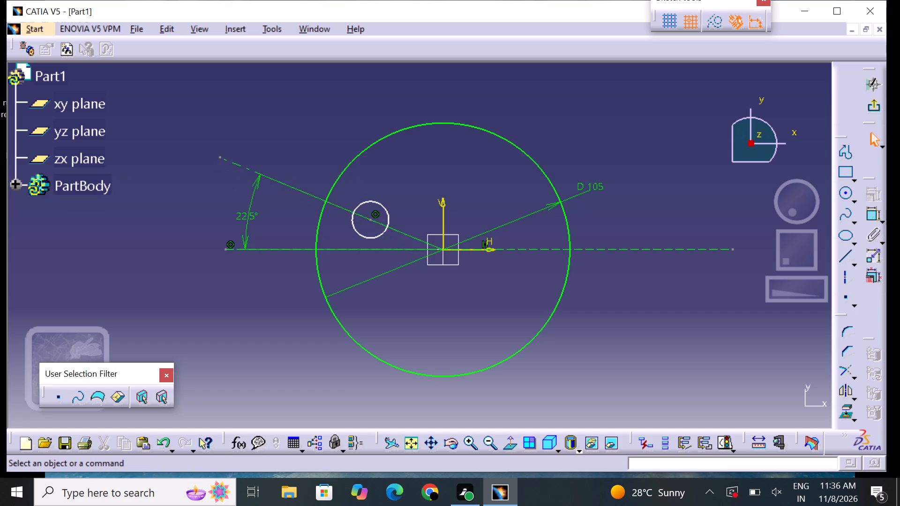
Dimension the distance from the small circle's centre to the sketch origin and set it to 85/2 (42.5 mm).
{"action": "left_click", "coordinate": [872, 216]}
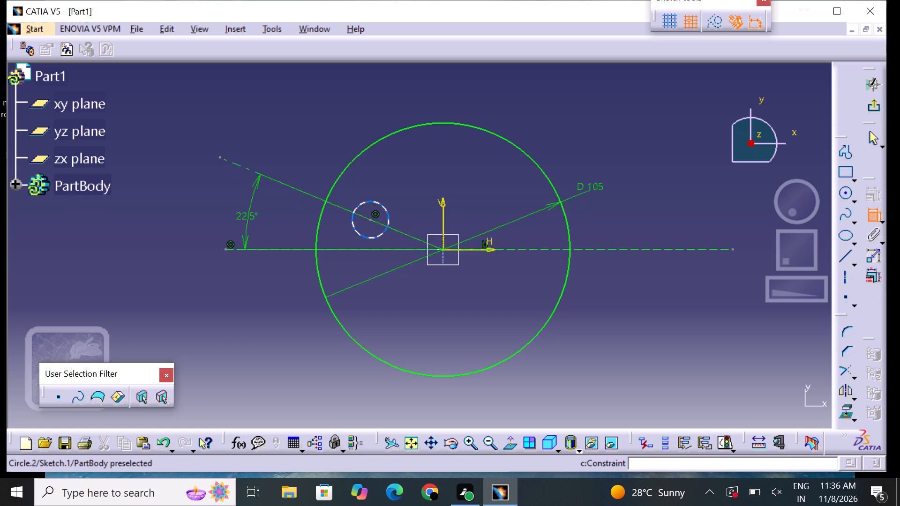
{"action": "left_click", "coordinate": [371, 219]}
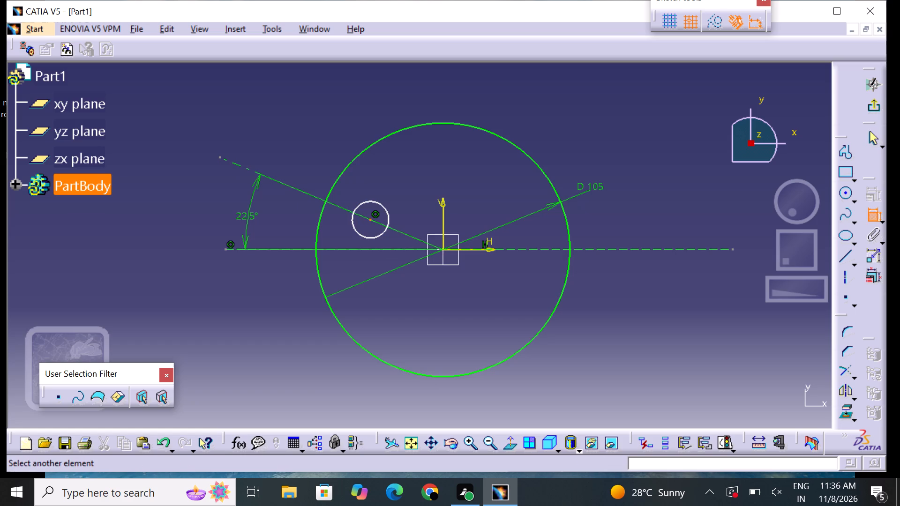
{"action": "left_click", "coordinate": [444, 251]}
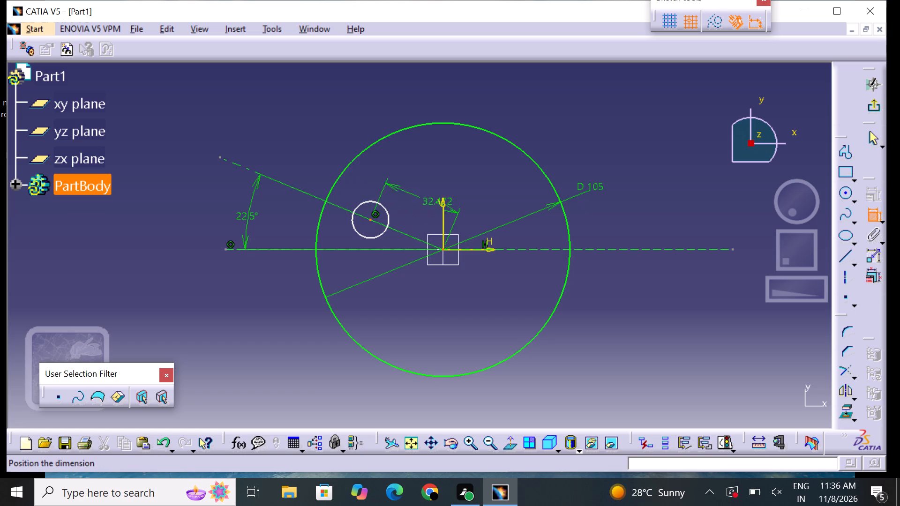
{"action": "left_click", "coordinate": [434, 188]}
{"action": "double_click", "coordinate": [434, 187]}
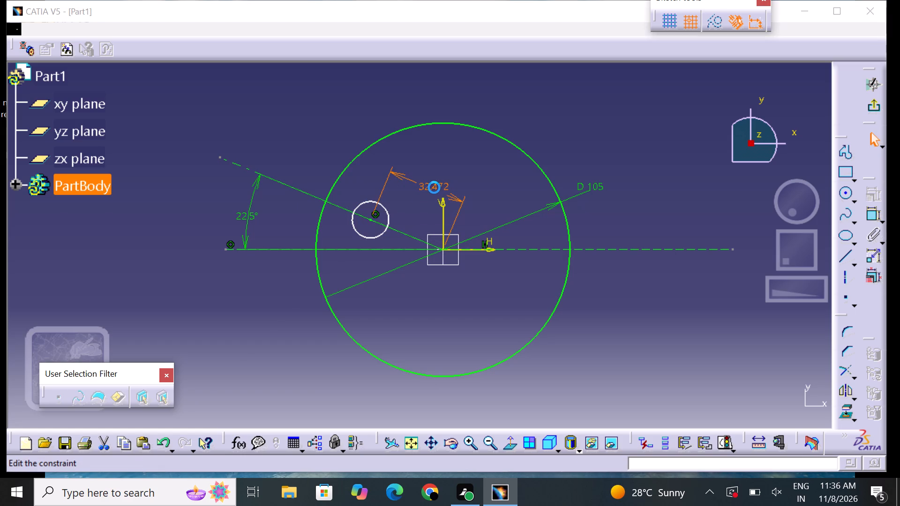
{"action": "key", "text": "BackSpace"}
{"action": "type", "text": "85"}
{"action": "type", "text": "/2"}
{"action": "key", "text": "Return"}
{"action": "left_click", "coordinate": [495, 308]}
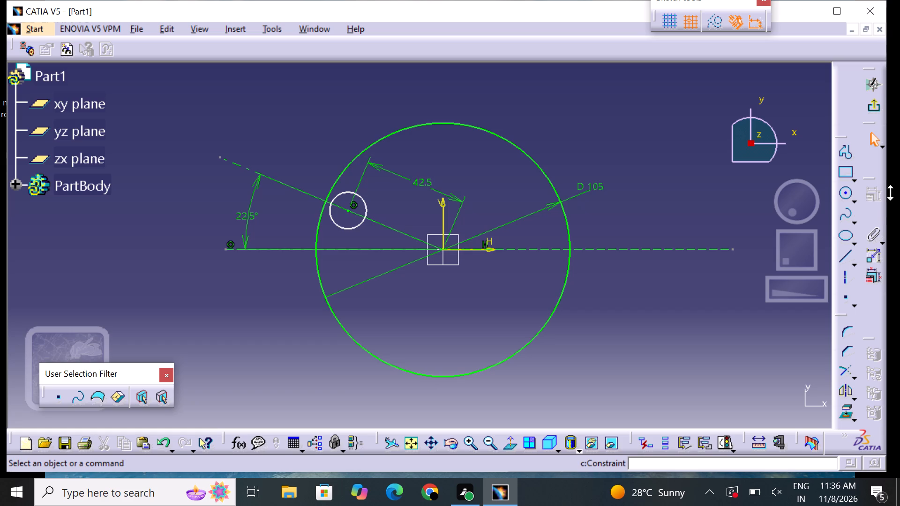
Dimension the small circle's diameter and set it to 17.5 mm.
{"action": "left_click", "coordinate": [870, 215]}
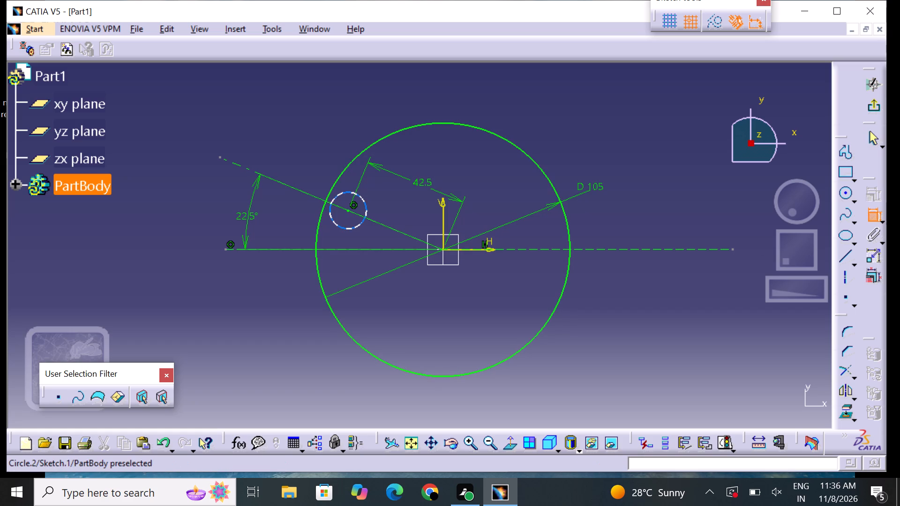
{"action": "left_click", "coordinate": [352, 193]}
{"action": "left_click", "coordinate": [322, 178]}
{"action": "left_click", "coordinate": [322, 174]}
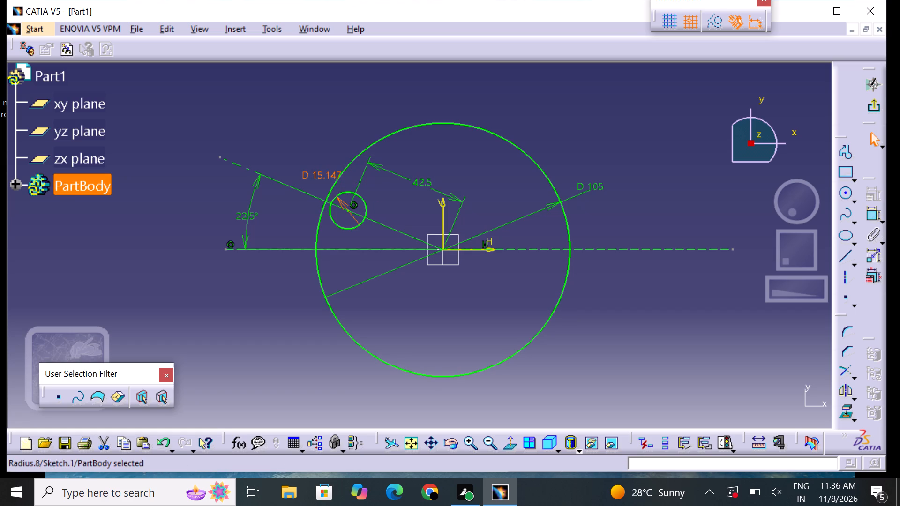
{"action": "left_click", "coordinate": [322, 174]}
{"action": "key", "text": "BackSpace"}
{"action": "key", "text": "1"}
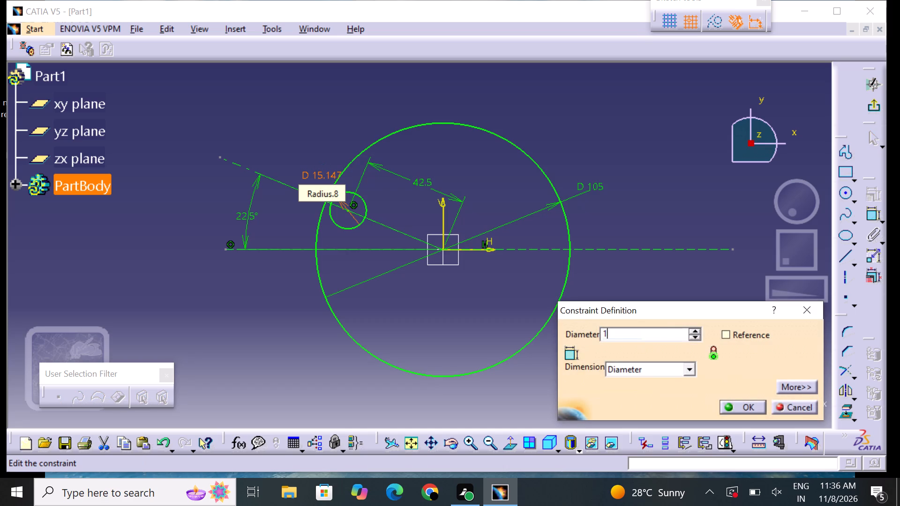
{"action": "type", "text": "7.5"}
{"action": "key", "text": "Return"}
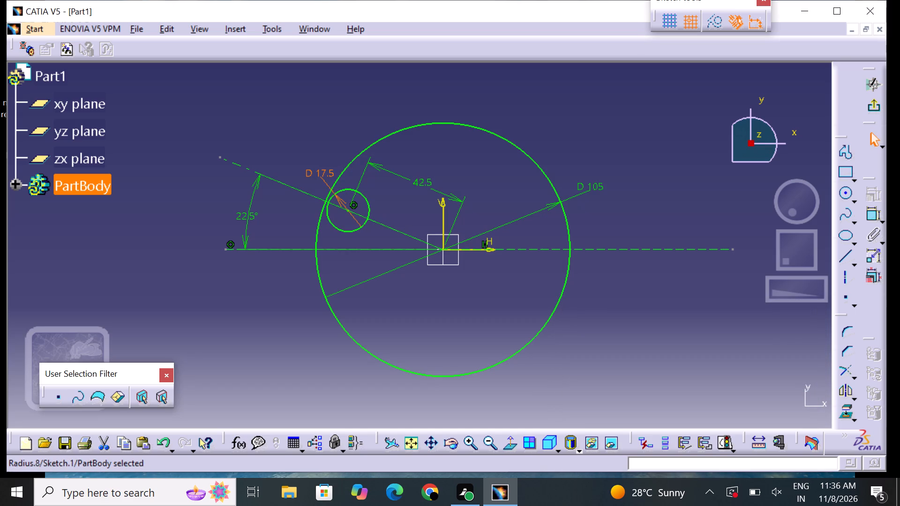
{"action": "left_click", "coordinate": [237, 68]}
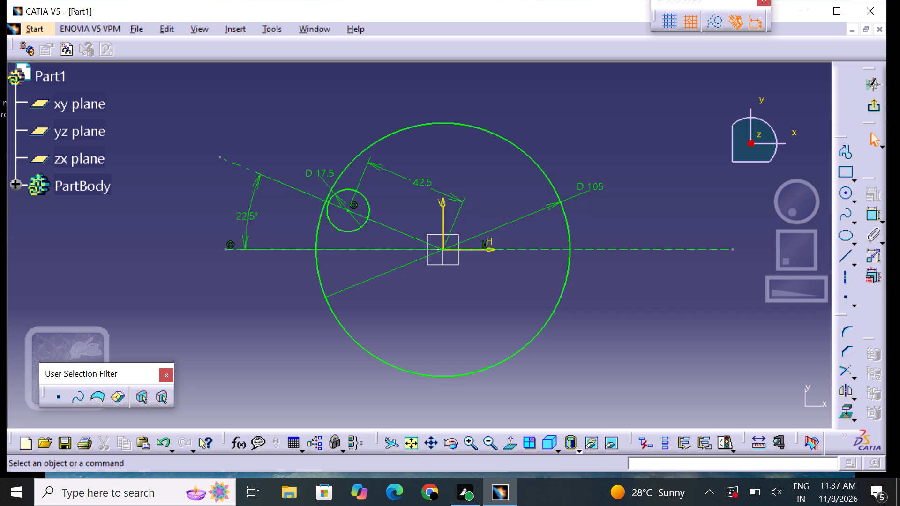
{"action": "left_click", "coordinate": [241, 74]}
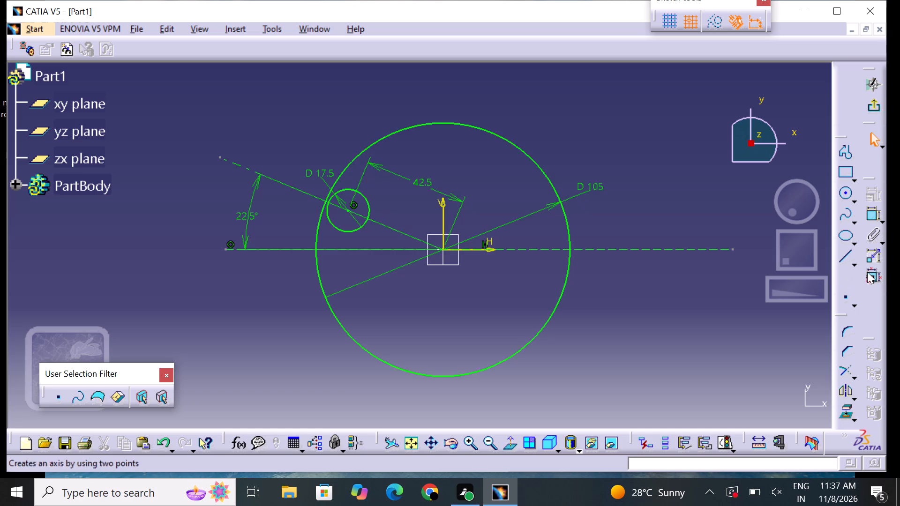
Draw a circle about 7.5 mm in diameter inside the 17.5 mm circle, sharing its centre on the slanted axis.
{"action": "left_click", "coordinate": [847, 202]}
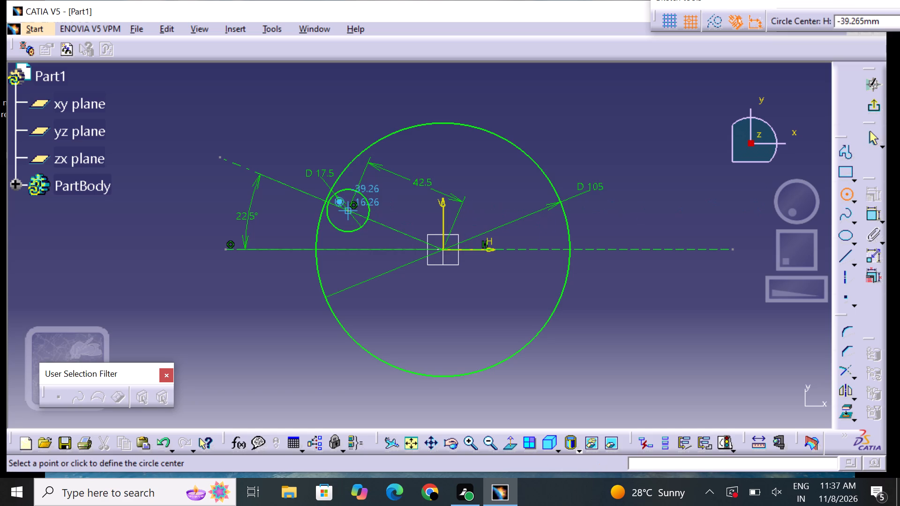
{"action": "left_click", "coordinate": [351, 211]}
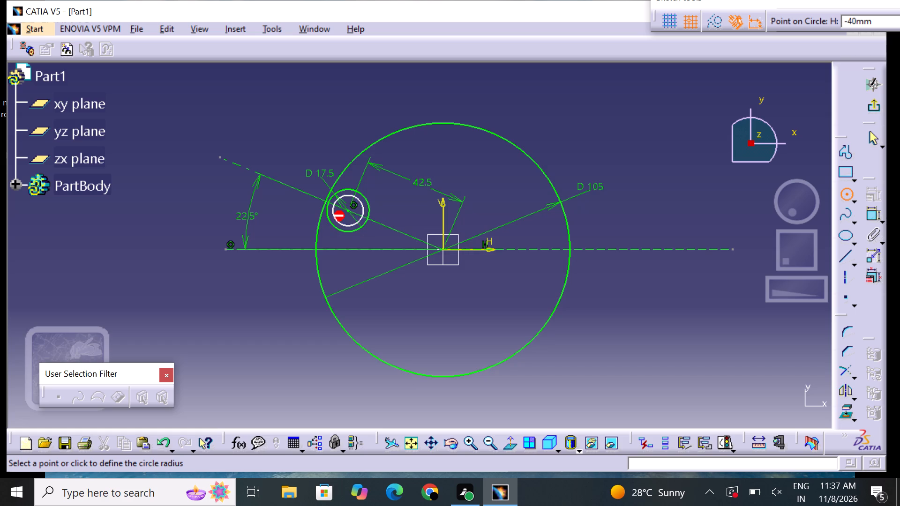
{"action": "left_click", "coordinate": [345, 221]}
{"action": "left_click", "coordinate": [345, 210]}
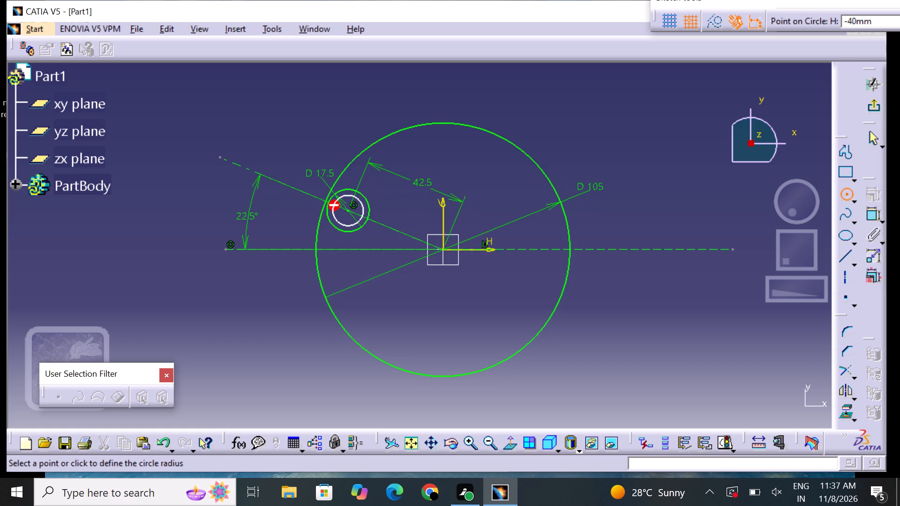
{"action": "left_click", "coordinate": [339, 210]}
{"action": "double_click", "coordinate": [340, 210]}
{"action": "right_click", "coordinate": [341, 209]}
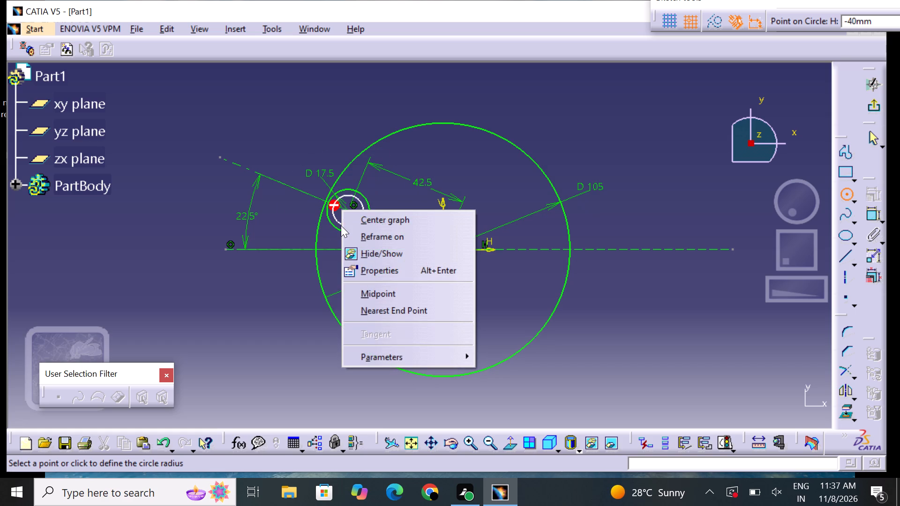
{"action": "left_click", "coordinate": [341, 225]}
{"action": "left_click", "coordinate": [352, 172]}
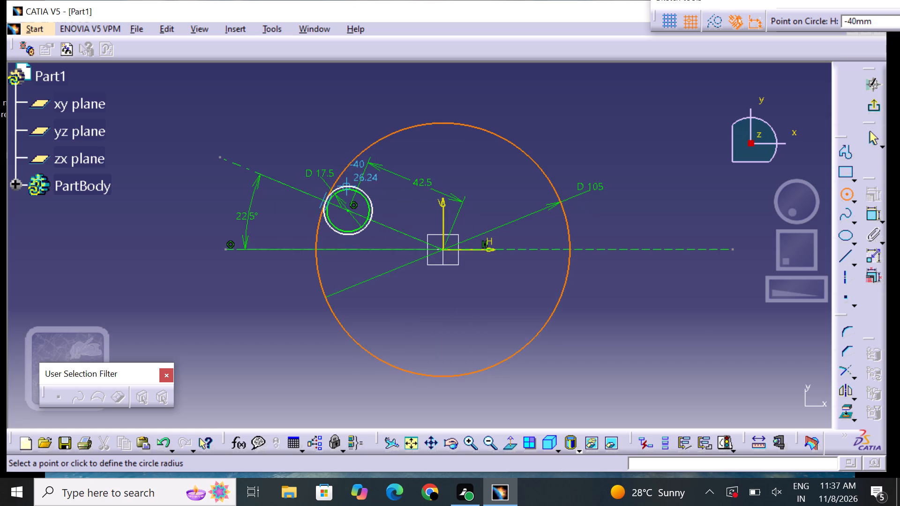
{"action": "left_click", "coordinate": [337, 218]}
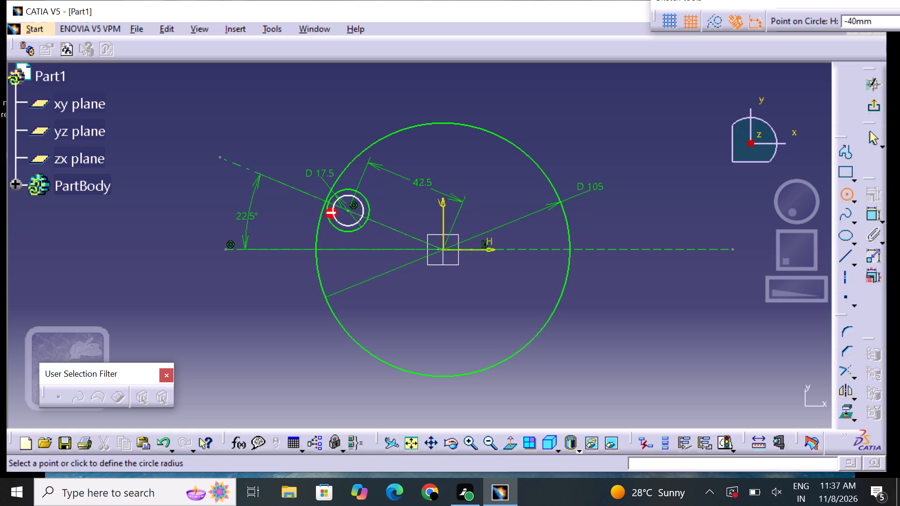
{"action": "right_click", "coordinate": [337, 218]}
{"action": "left_click", "coordinate": [337, 218]}
{"action": "left_click_drag", "start_coordinate": [337, 218], "coordinate": [327, 218]}
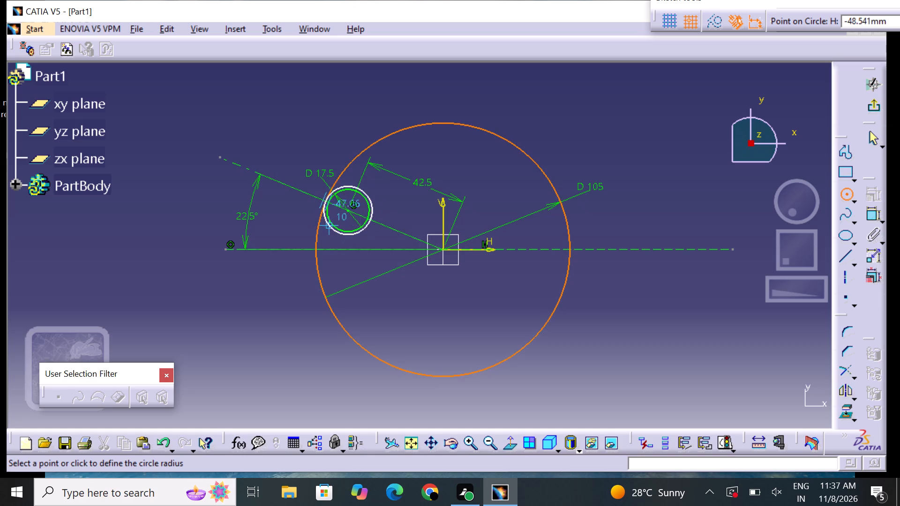
{"action": "left_click_drag", "start_coordinate": [340, 218], "coordinate": [343, 213]}
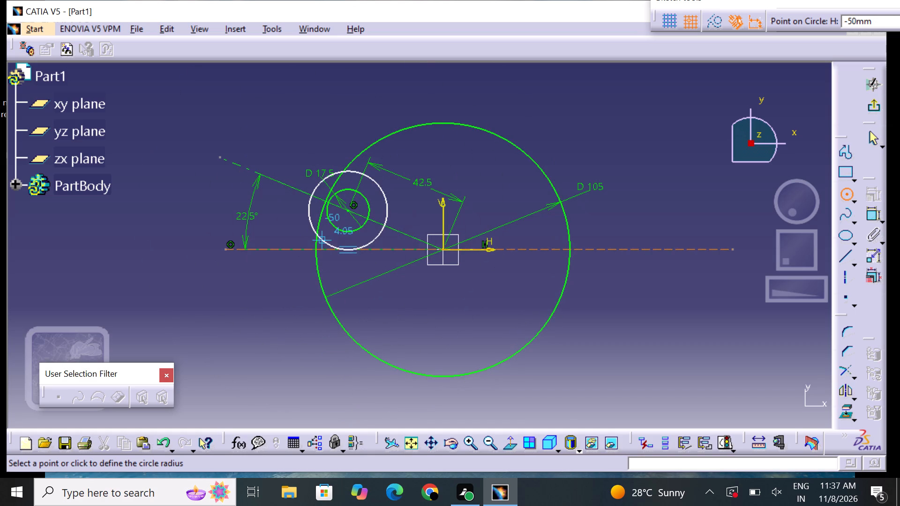
{"action": "left_click", "coordinate": [348, 193]}
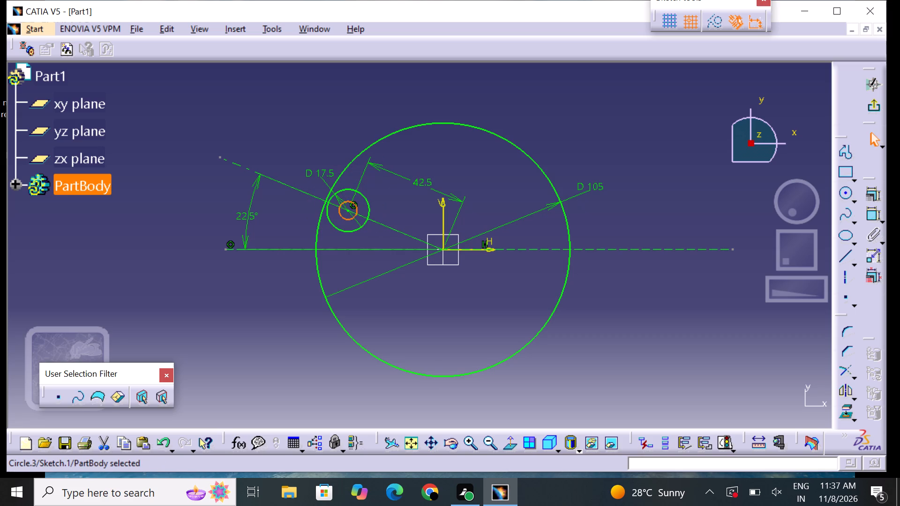
{"action": "left_click", "coordinate": [400, 305]}
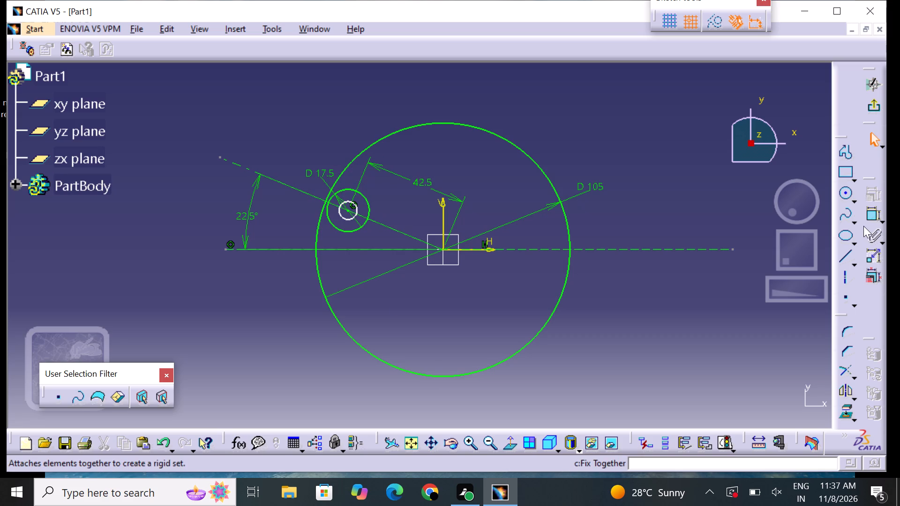
Dimension the inner concentric circle's diameter and set it to 9 mm.
{"action": "left_click", "coordinate": [872, 216]}
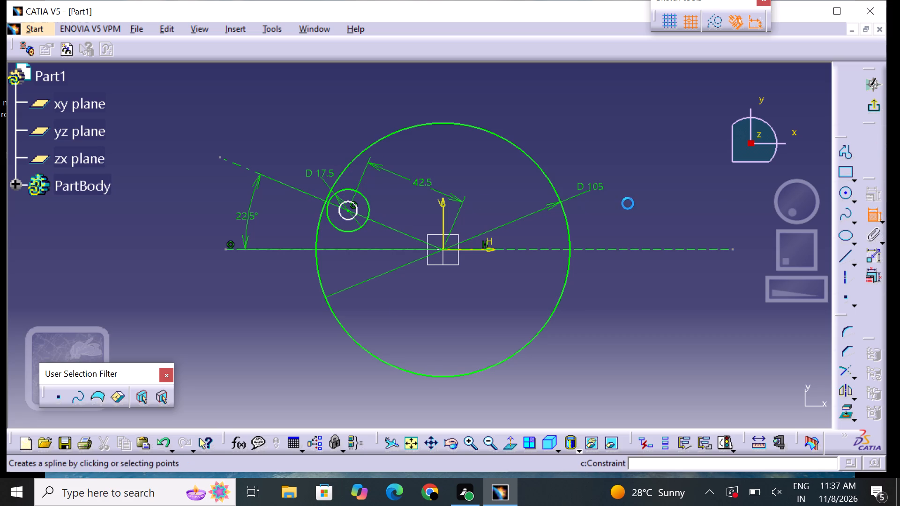
{"action": "left_click", "coordinate": [357, 207]}
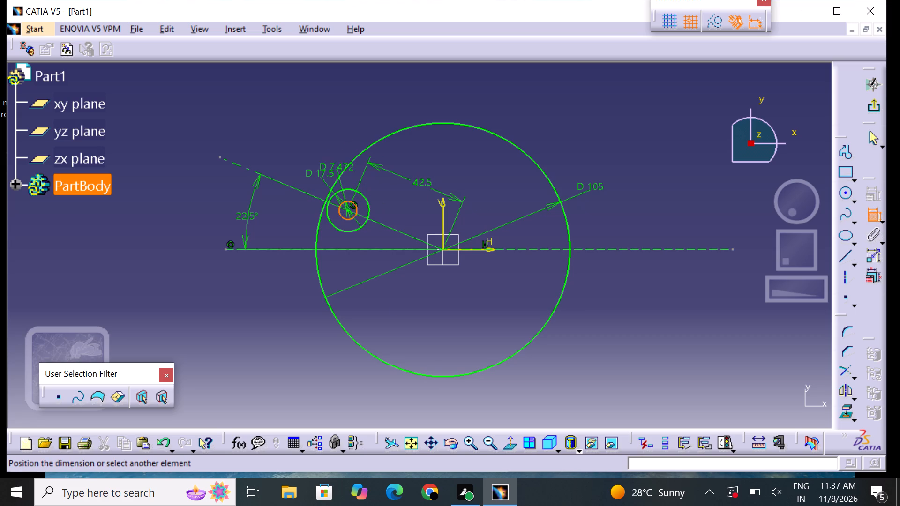
{"action": "left_click", "coordinate": [335, 138]}
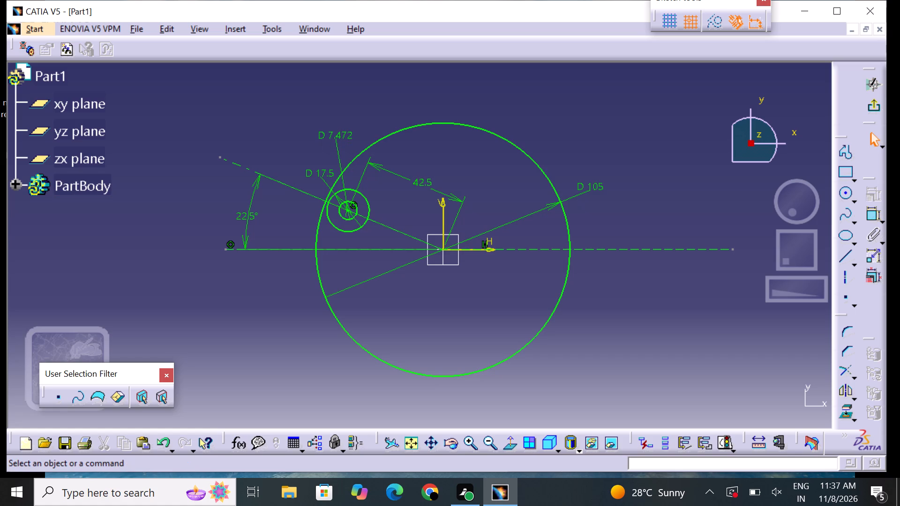
{"action": "left_click", "coordinate": [335, 137]}
{"action": "left_click", "coordinate": [335, 137]}
{"action": "key", "text": "BackSpace"}
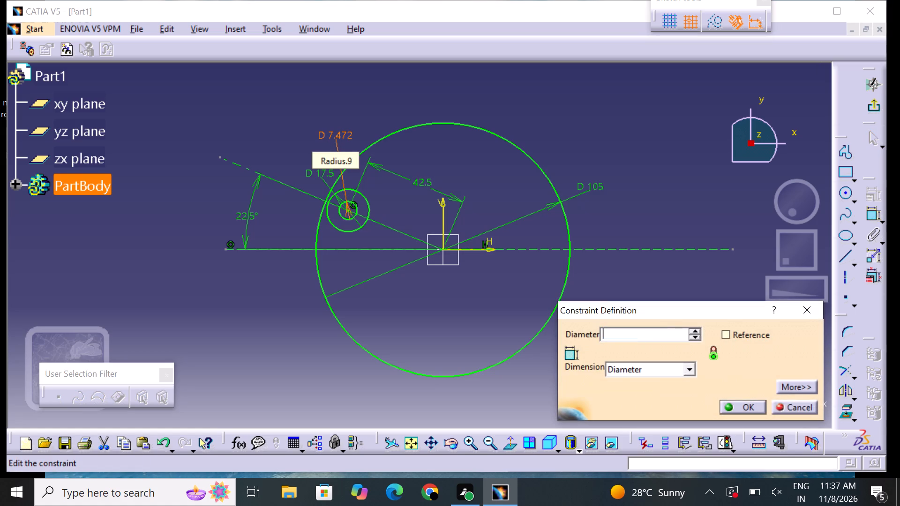
{"action": "key", "text": "9"}
{"action": "key", "text": "Return"}
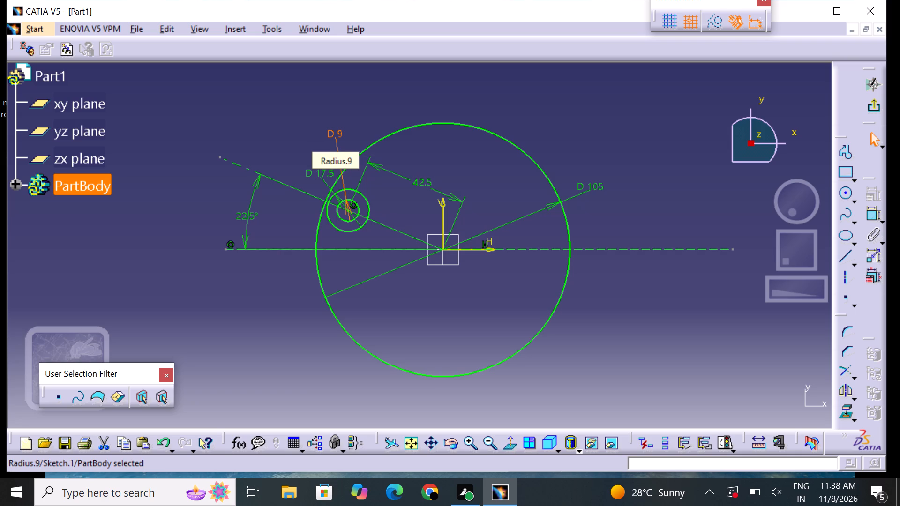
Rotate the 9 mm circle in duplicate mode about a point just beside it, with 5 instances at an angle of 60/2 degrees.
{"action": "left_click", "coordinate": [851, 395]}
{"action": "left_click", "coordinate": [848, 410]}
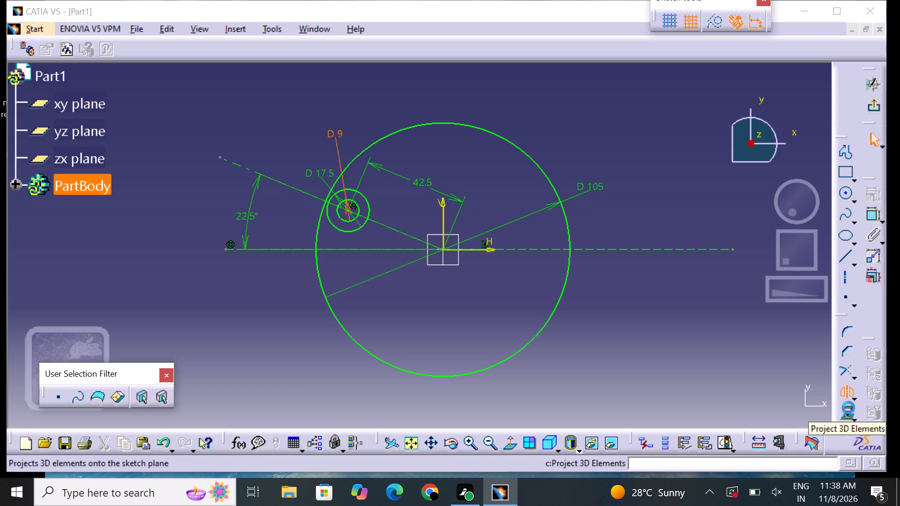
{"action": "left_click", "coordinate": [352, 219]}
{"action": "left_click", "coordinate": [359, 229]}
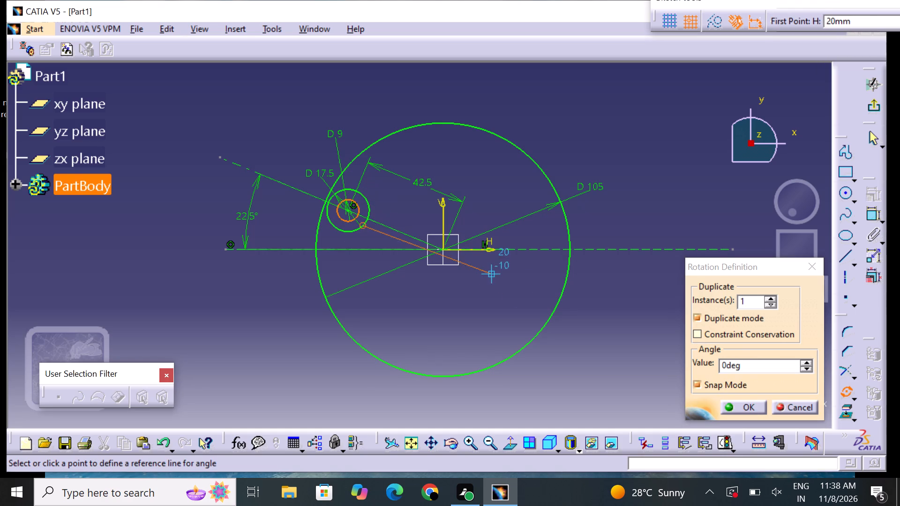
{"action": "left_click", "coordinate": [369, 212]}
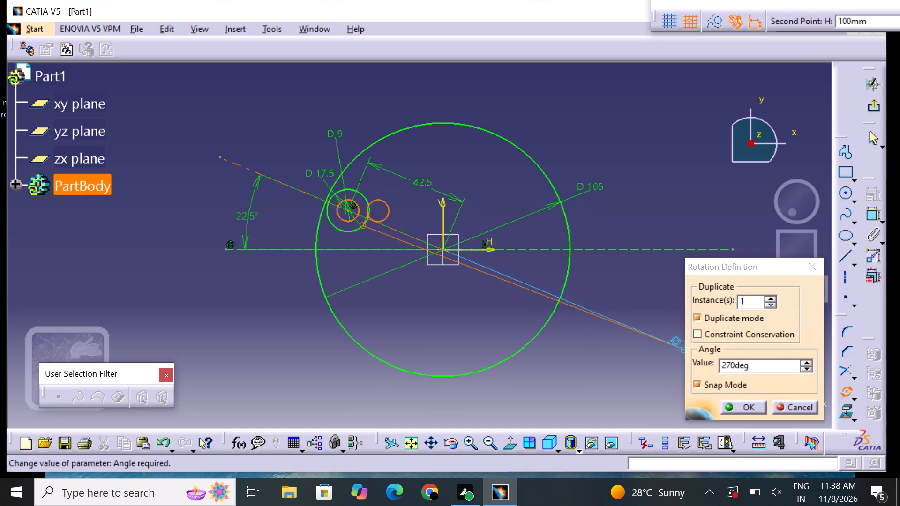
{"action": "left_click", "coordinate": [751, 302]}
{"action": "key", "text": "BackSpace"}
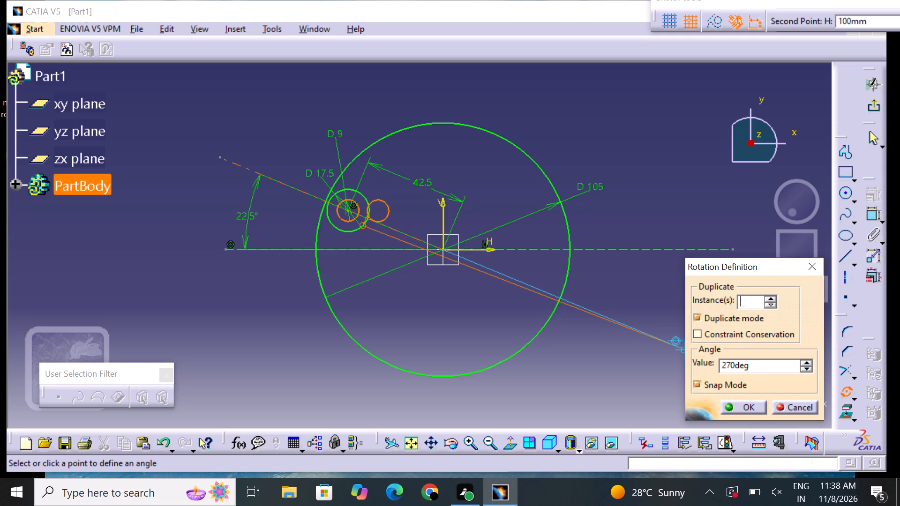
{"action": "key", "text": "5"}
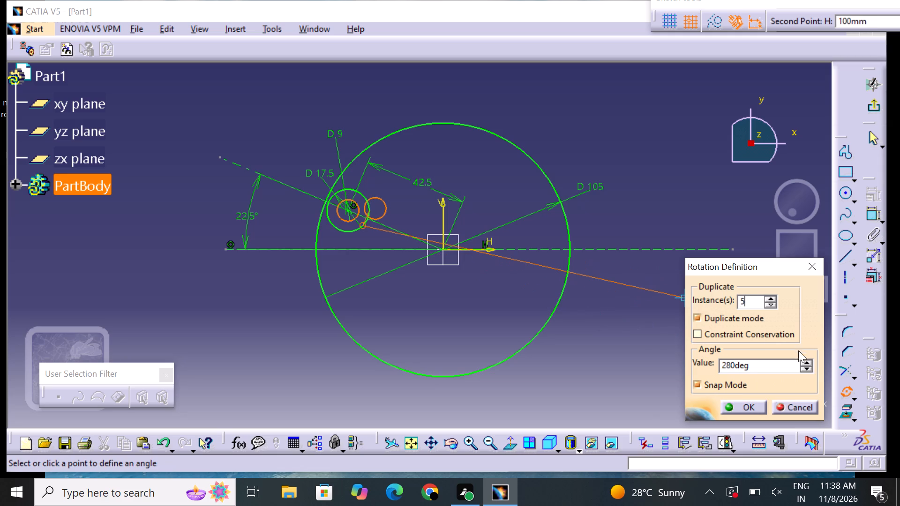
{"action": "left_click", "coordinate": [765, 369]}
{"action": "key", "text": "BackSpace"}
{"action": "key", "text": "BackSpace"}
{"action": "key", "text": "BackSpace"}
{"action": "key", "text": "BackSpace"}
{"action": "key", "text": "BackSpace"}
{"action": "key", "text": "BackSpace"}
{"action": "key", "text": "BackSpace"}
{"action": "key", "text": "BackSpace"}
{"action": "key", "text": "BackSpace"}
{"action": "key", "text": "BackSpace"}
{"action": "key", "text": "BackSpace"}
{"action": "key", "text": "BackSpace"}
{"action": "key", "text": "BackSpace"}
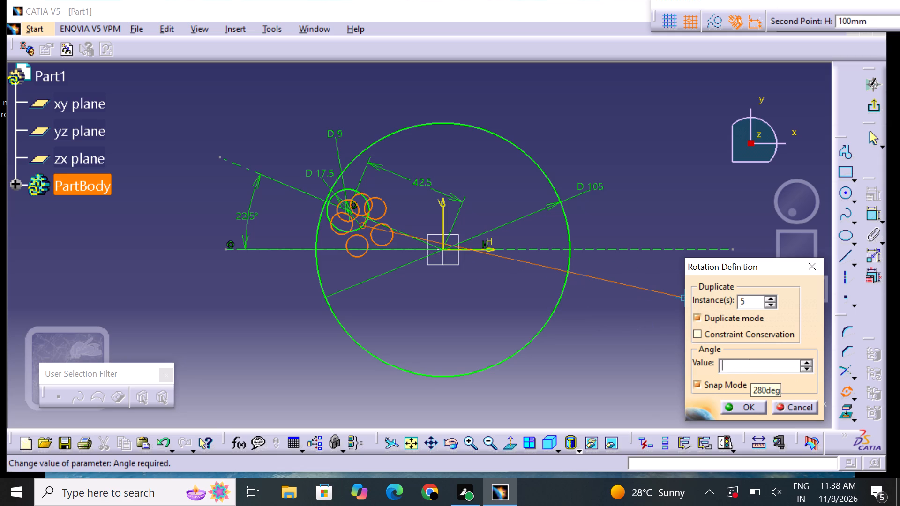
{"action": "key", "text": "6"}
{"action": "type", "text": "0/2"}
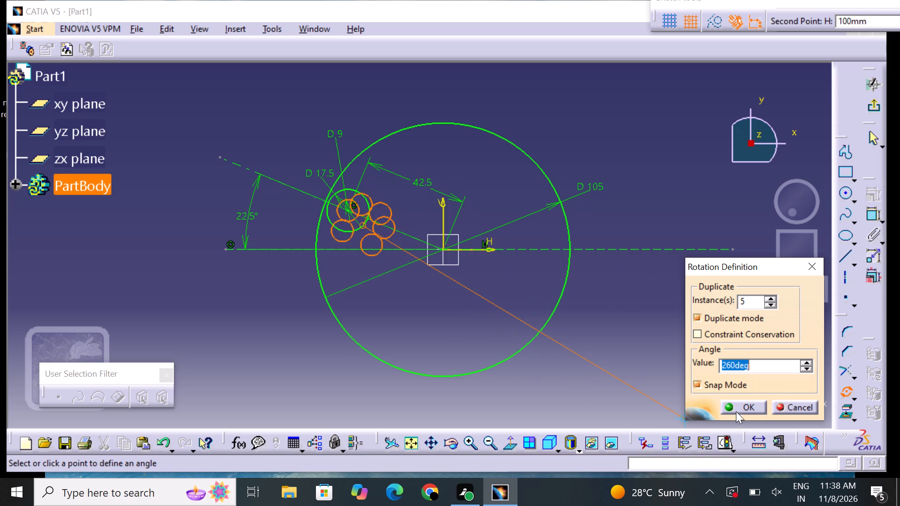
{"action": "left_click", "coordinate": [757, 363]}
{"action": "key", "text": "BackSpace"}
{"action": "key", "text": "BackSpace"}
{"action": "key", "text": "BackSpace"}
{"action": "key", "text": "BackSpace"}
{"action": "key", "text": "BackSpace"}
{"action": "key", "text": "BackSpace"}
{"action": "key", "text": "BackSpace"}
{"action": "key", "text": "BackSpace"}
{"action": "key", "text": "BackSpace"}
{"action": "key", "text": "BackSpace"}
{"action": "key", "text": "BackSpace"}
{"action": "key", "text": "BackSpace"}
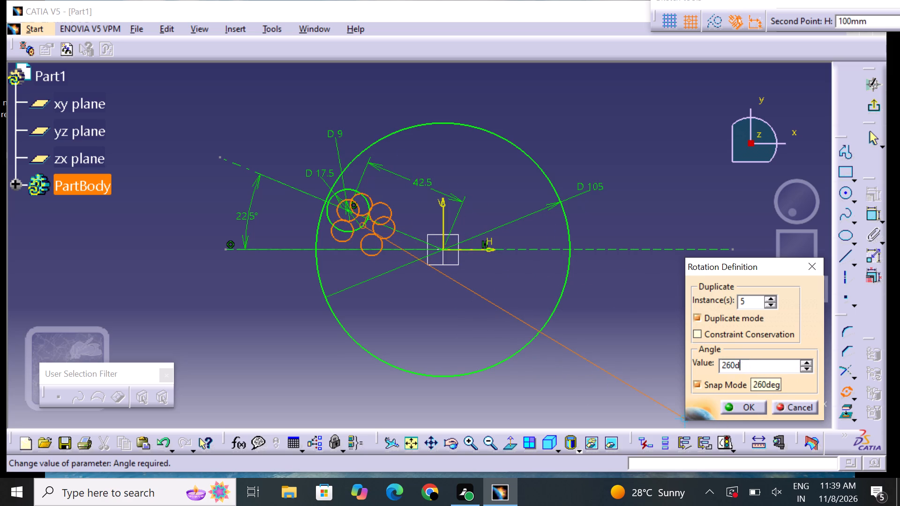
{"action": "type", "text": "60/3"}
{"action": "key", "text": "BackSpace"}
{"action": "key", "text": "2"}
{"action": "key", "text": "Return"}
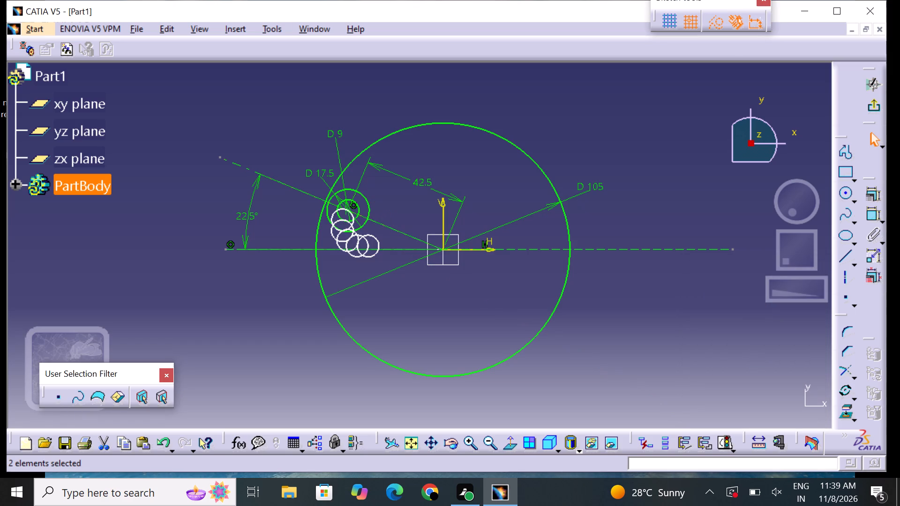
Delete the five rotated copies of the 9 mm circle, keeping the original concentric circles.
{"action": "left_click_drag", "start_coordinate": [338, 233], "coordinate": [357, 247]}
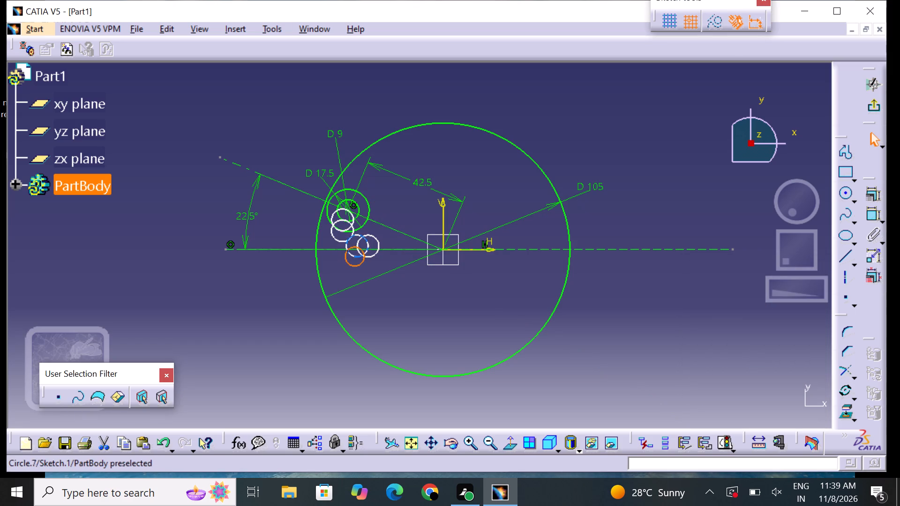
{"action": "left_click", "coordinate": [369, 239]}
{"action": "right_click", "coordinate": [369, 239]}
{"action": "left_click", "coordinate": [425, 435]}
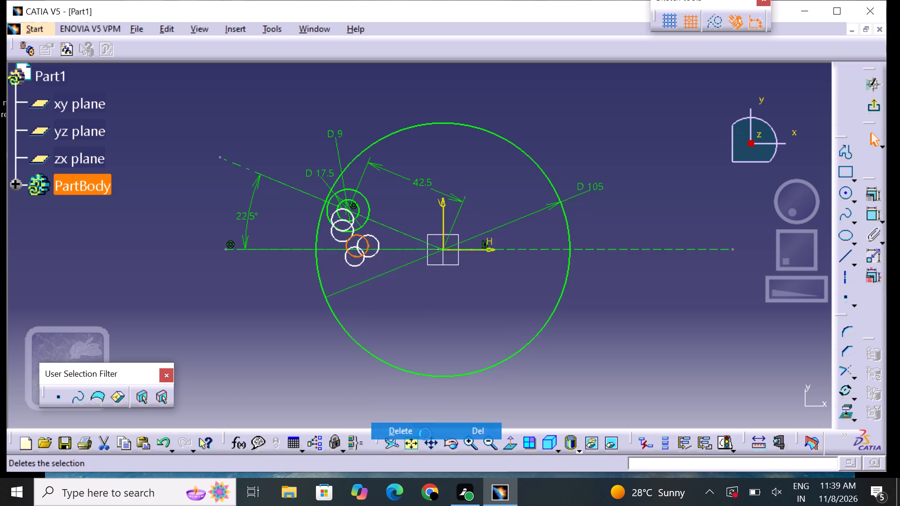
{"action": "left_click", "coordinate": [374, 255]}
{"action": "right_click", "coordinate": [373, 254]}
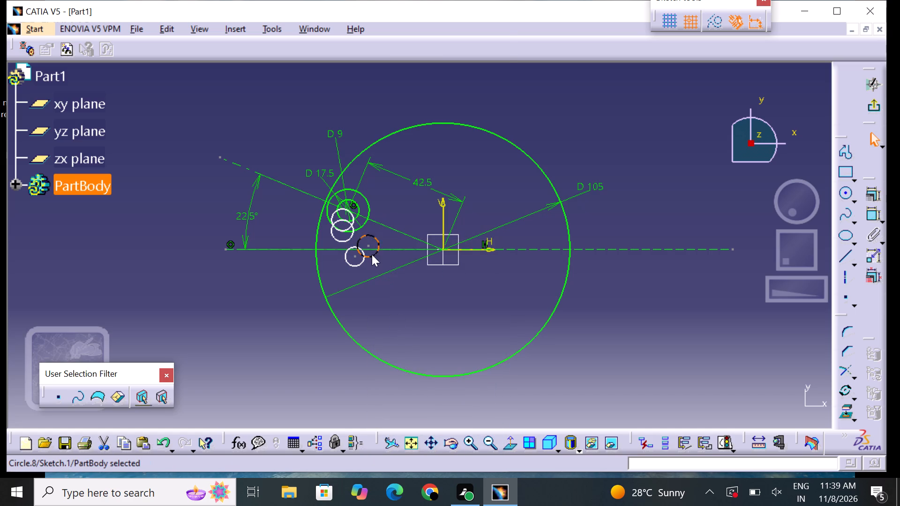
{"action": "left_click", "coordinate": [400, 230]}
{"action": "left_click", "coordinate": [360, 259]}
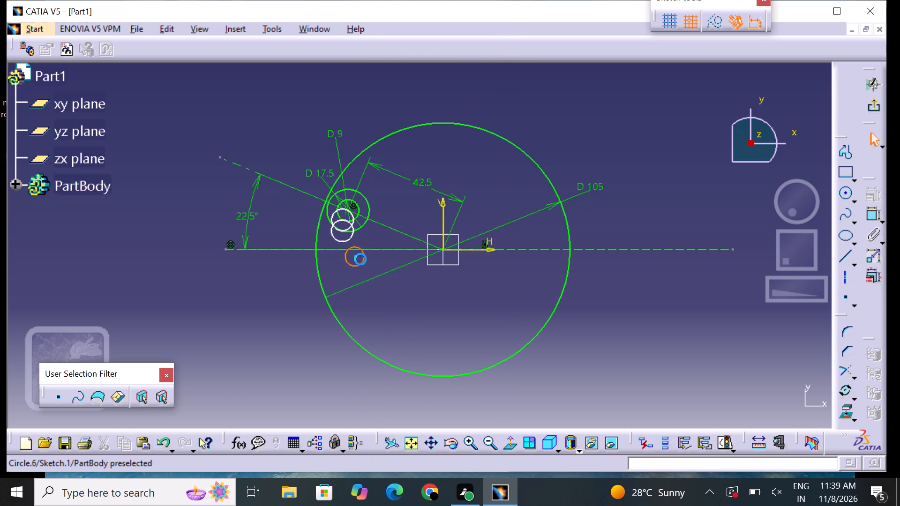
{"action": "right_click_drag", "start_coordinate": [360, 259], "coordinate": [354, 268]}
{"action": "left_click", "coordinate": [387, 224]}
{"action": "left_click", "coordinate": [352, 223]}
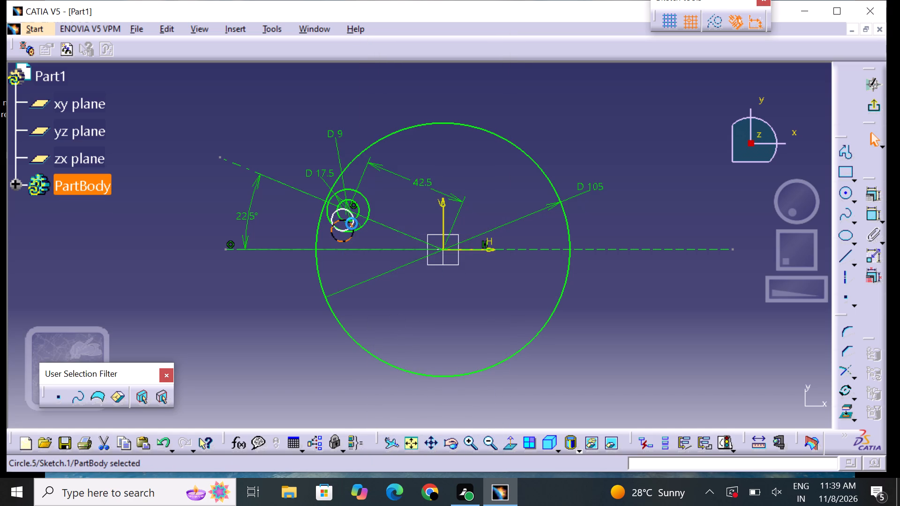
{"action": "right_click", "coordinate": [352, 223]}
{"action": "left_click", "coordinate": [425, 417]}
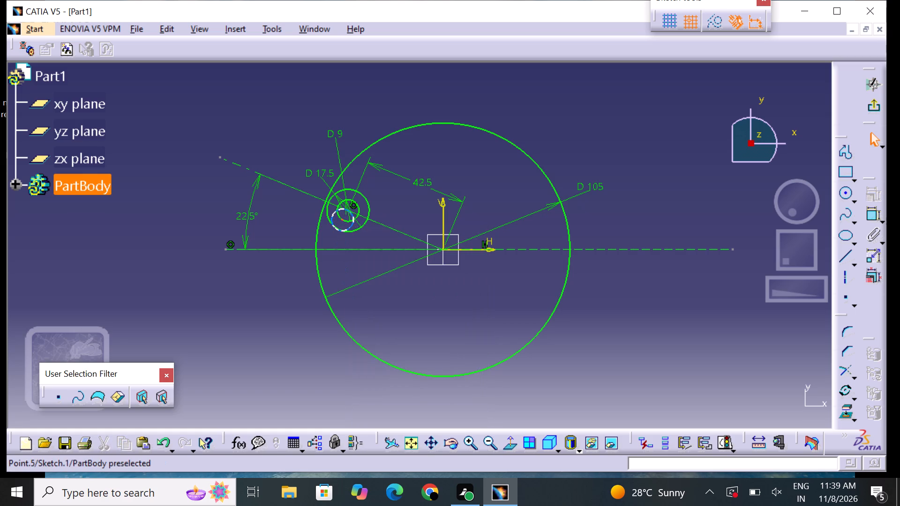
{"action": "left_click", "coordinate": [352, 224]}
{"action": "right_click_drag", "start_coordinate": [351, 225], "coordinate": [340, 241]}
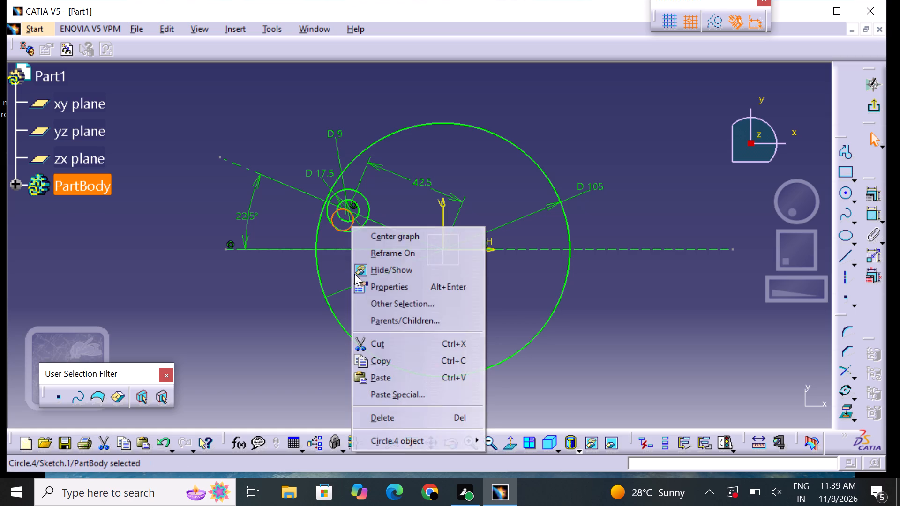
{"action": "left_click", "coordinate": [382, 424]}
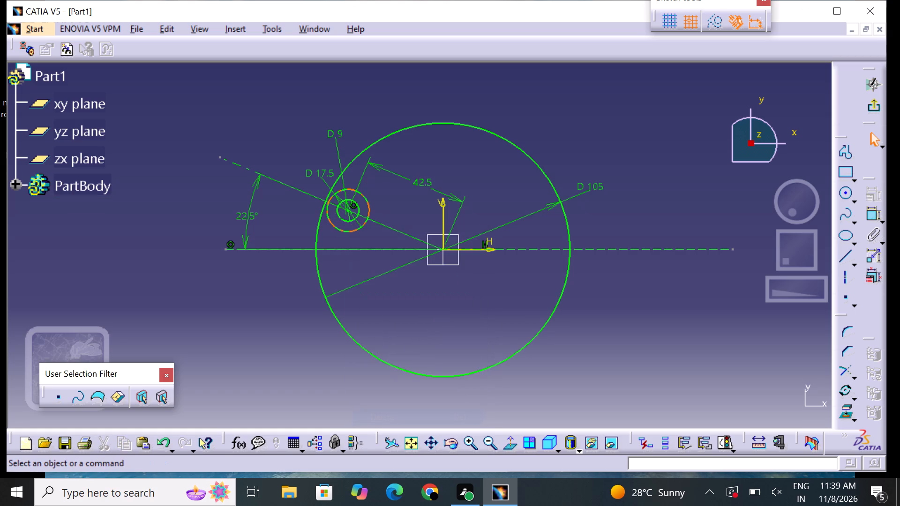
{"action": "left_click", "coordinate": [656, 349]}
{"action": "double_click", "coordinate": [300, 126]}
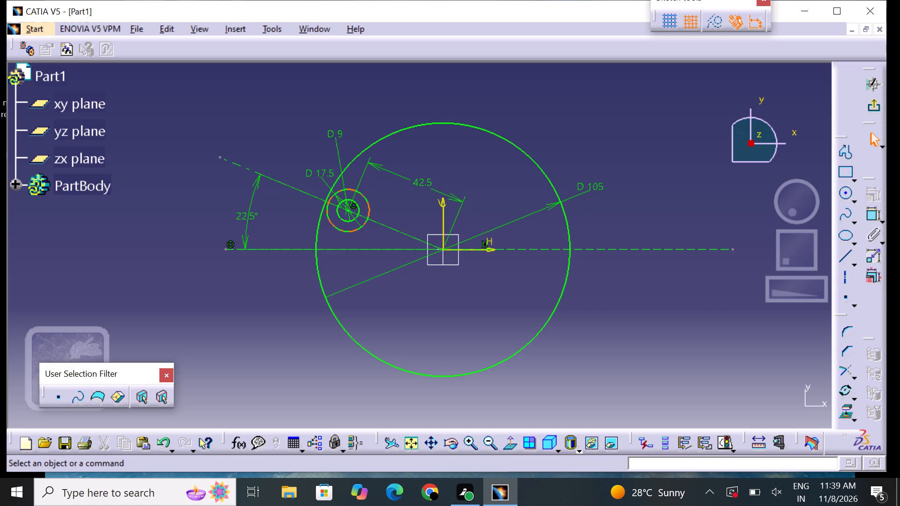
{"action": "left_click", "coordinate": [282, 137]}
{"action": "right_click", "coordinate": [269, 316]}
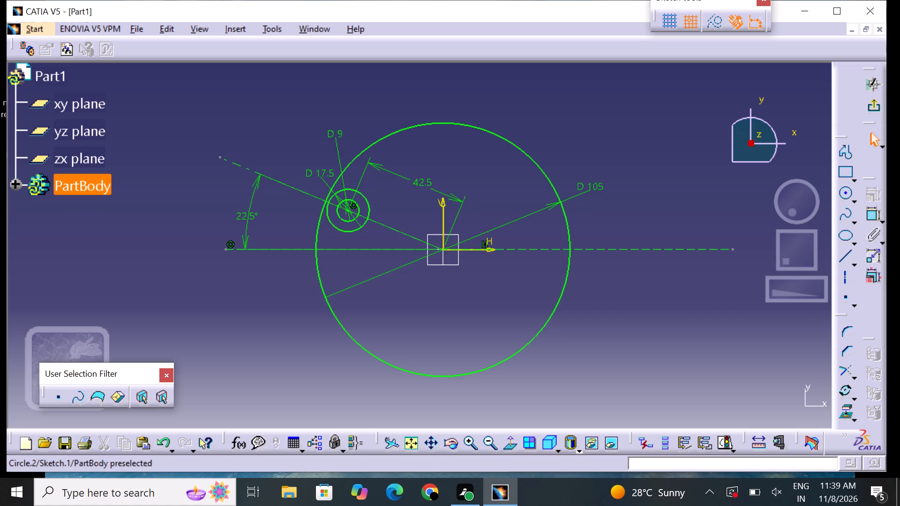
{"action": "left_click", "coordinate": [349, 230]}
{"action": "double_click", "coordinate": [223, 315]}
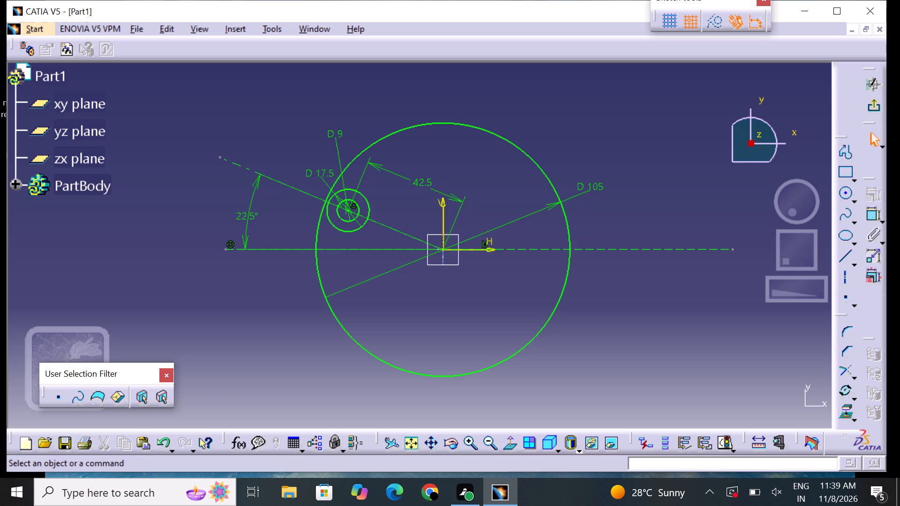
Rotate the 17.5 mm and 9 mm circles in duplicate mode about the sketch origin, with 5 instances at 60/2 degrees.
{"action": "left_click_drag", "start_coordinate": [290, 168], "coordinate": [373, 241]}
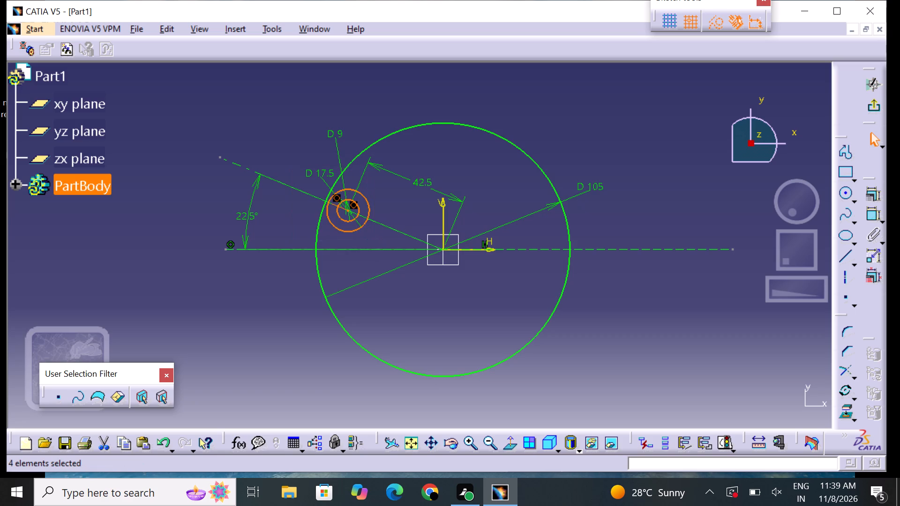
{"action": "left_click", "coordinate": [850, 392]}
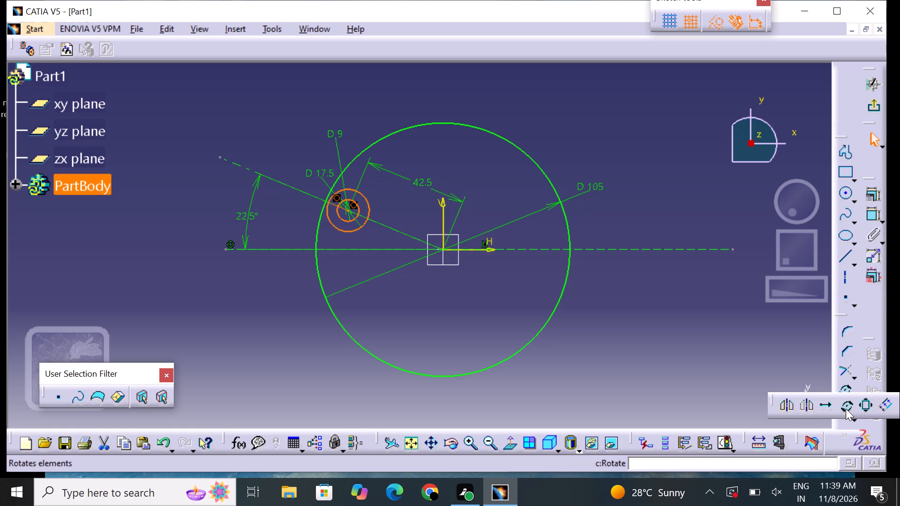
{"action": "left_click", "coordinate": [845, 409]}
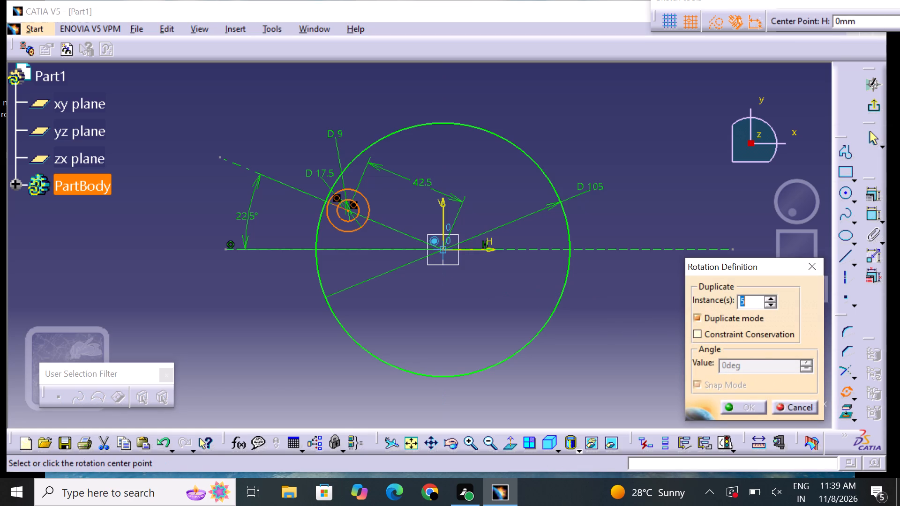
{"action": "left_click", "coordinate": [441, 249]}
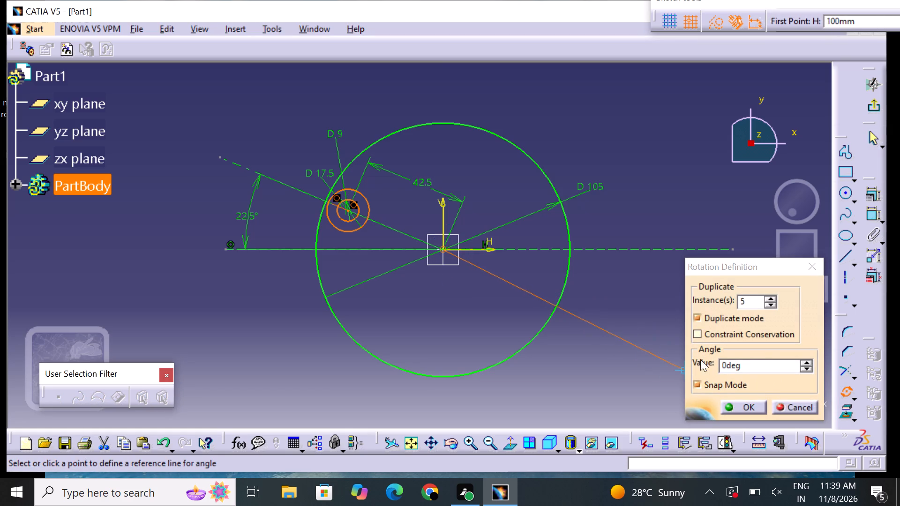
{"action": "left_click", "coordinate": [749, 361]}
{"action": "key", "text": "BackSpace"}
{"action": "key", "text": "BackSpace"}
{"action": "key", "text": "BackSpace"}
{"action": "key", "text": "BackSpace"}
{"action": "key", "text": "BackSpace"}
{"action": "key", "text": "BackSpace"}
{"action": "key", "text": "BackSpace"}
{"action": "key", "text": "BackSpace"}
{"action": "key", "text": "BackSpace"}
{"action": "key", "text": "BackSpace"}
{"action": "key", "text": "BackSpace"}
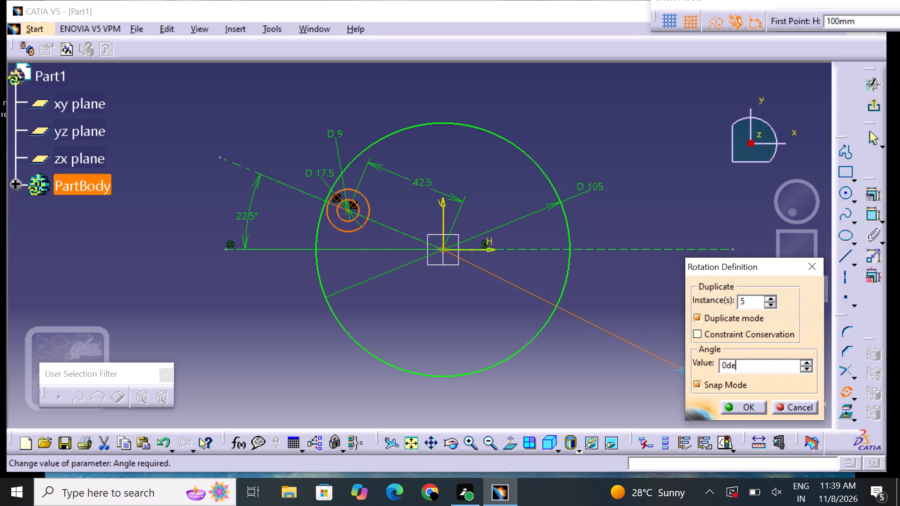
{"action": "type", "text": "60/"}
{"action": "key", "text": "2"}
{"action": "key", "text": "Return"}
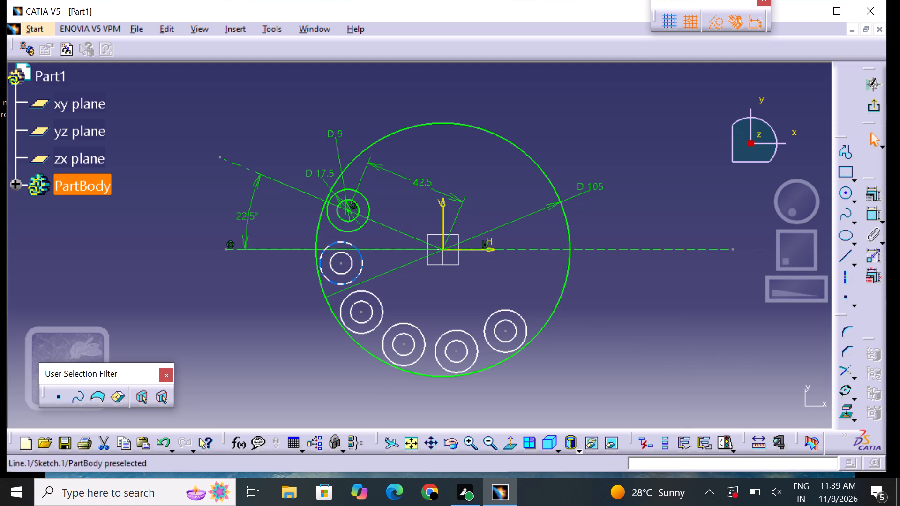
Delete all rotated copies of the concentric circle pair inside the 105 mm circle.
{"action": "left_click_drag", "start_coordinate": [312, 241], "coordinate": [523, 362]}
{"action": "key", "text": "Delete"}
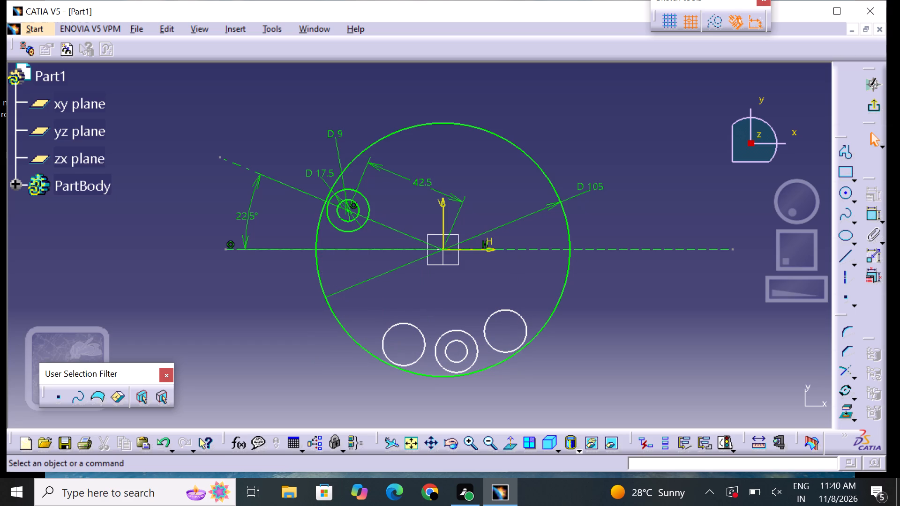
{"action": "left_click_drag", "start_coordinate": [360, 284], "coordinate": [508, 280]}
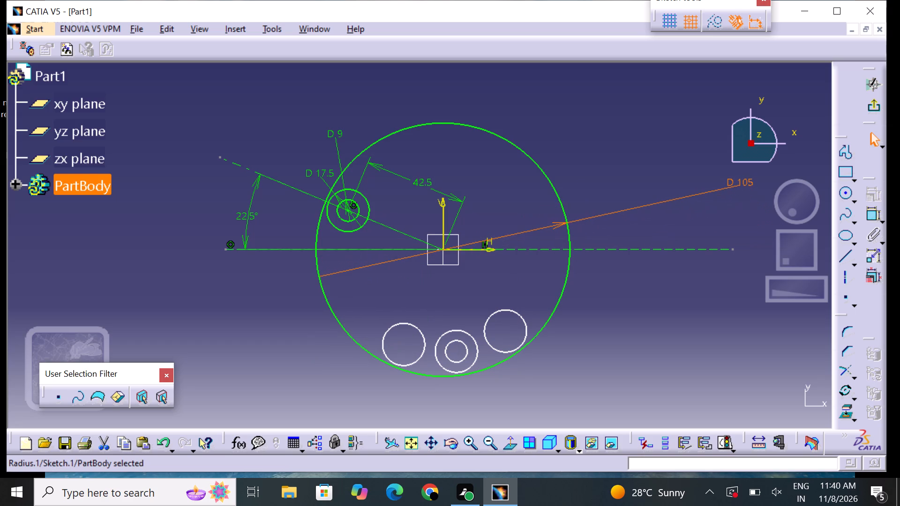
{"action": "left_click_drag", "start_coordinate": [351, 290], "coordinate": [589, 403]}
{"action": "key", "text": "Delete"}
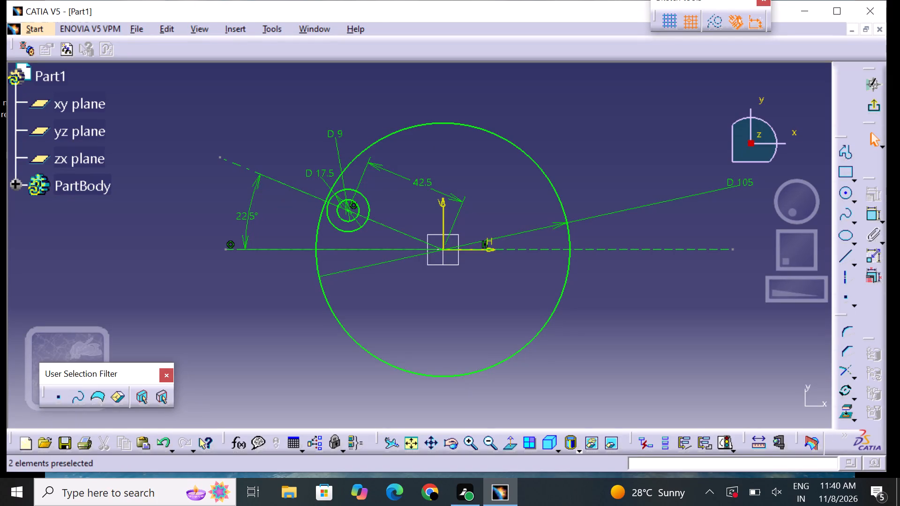
Rotate the concentric 17.5 mm and 9 mm circles about the sketch origin in duplicate mode, with 5 instances at 60 degrees.
{"action": "left_click_drag", "start_coordinate": [304, 167], "coordinate": [426, 271]}
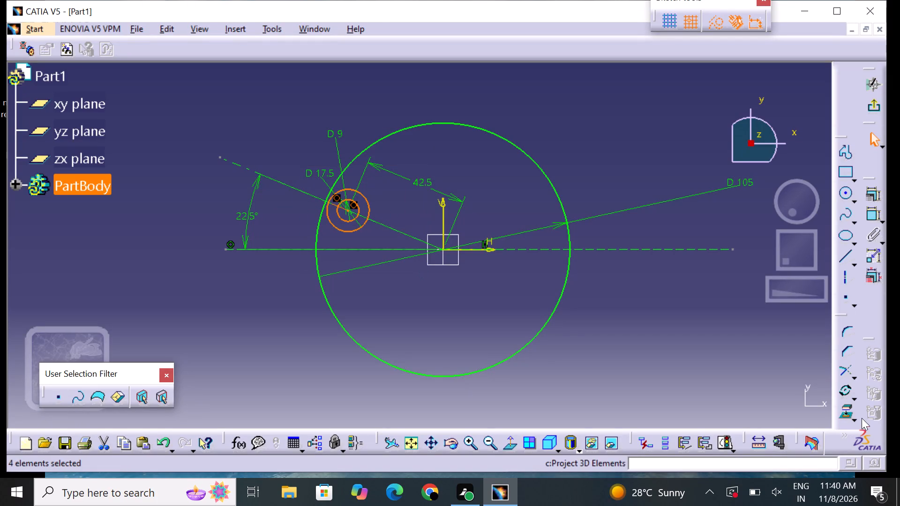
{"action": "left_click", "coordinate": [838, 392]}
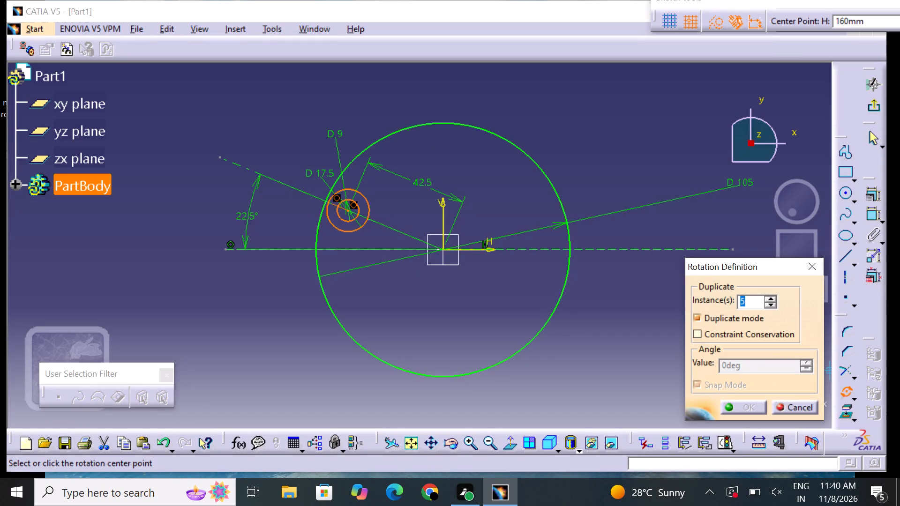
{"action": "left_click", "coordinate": [441, 248]}
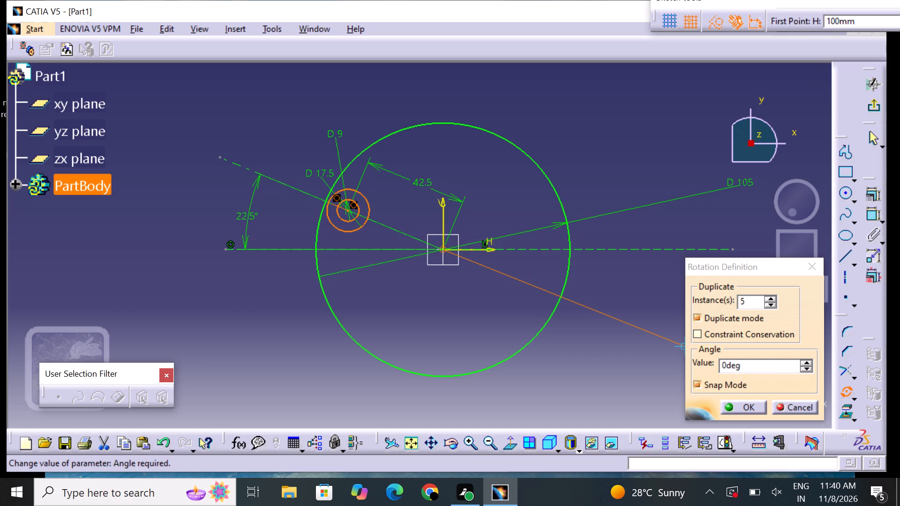
{"action": "left_click", "coordinate": [755, 365]}
{"action": "key", "text": "BackSpace"}
{"action": "key", "text": "BackSpace"}
{"action": "key", "text": "BackSpace"}
{"action": "key", "text": "BackSpace"}
{"action": "key", "text": "BackSpace"}
{"action": "key", "text": "BackSpace"}
{"action": "key", "text": "BackSpace"}
{"action": "key", "text": "BackSpace"}
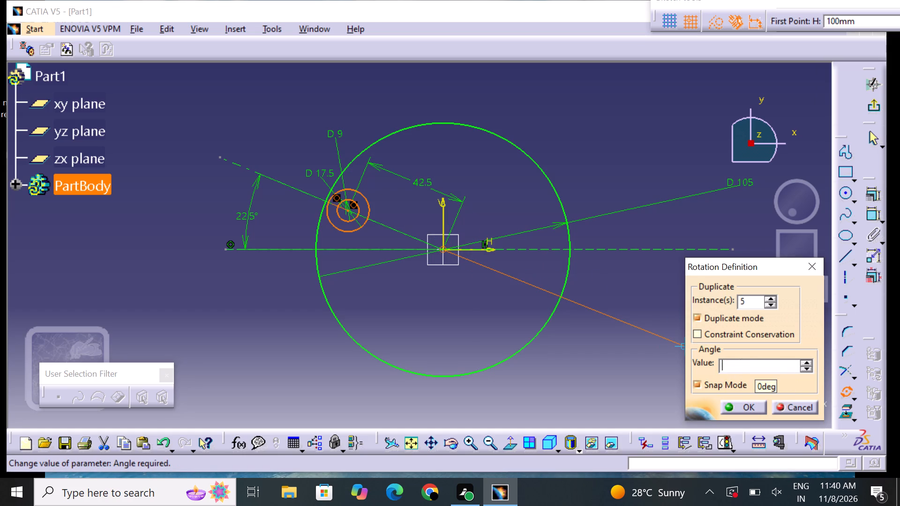
{"action": "type", "text": "60"}
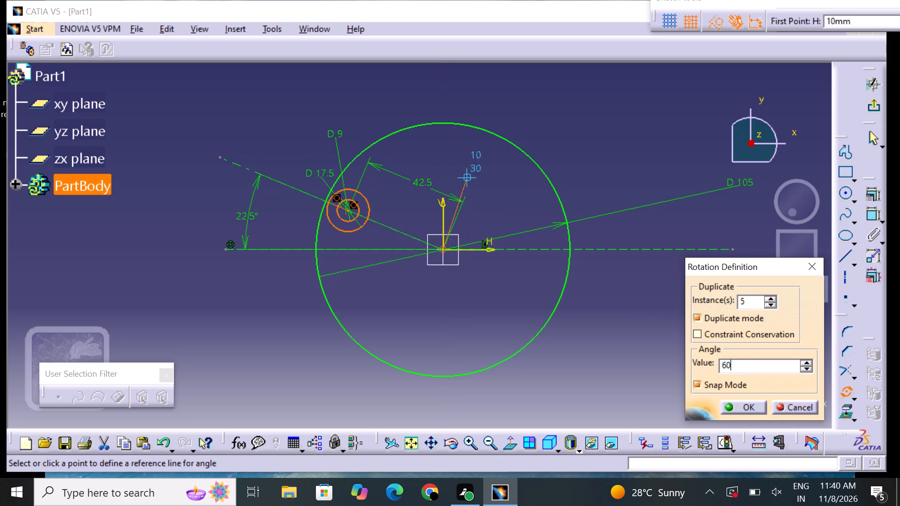
{"action": "key", "text": "Return"}
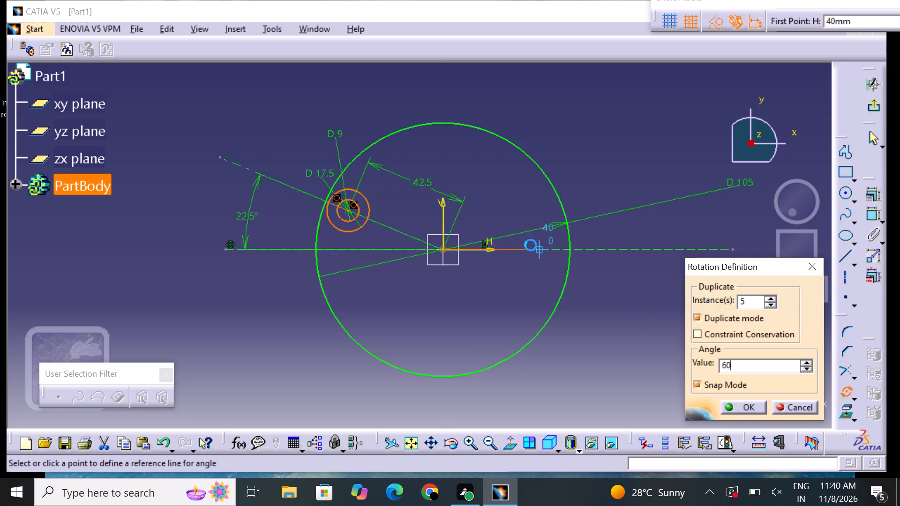
{"action": "left_click", "coordinate": [650, 328]}
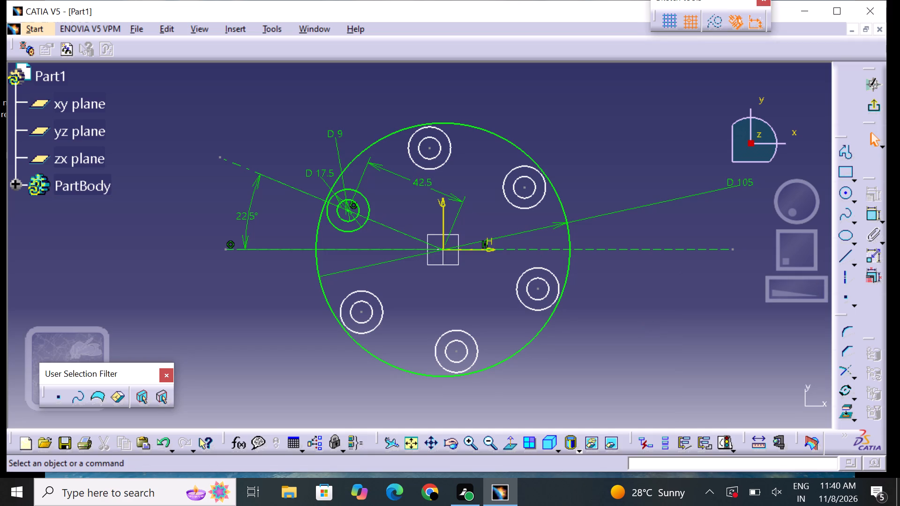
Sketch two concentric circles centred on the origin, about 45 mm and about 23 mm in diameter.
{"action": "middle_click", "coordinate": [650, 328]}
{"action": "right_click", "coordinate": [650, 328]}
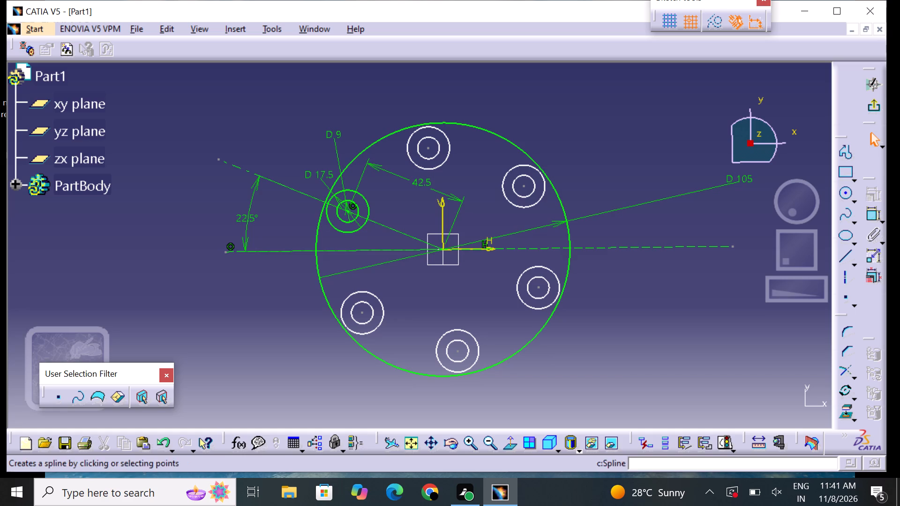
{"action": "left_click", "coordinate": [850, 193]}
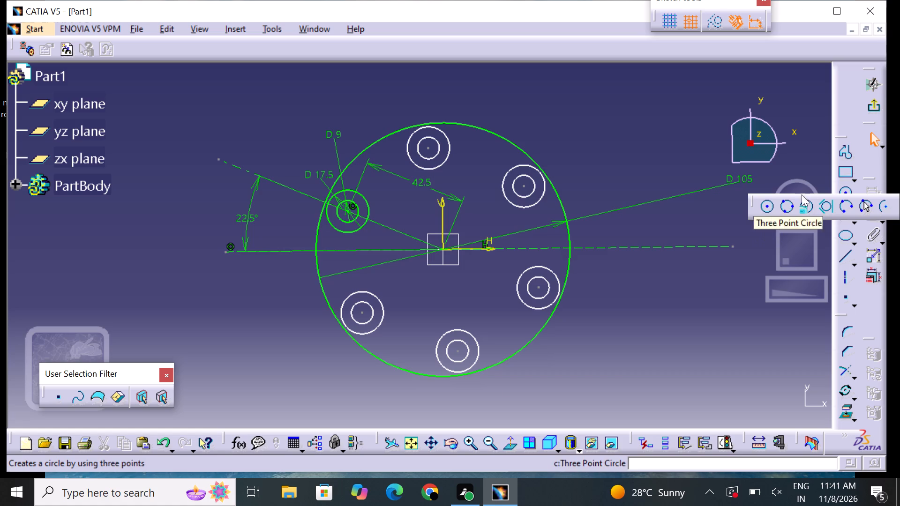
{"action": "left_click", "coordinate": [765, 208]}
{"action": "left_click_drag", "start_coordinate": [448, 251], "coordinate": [449, 246]}
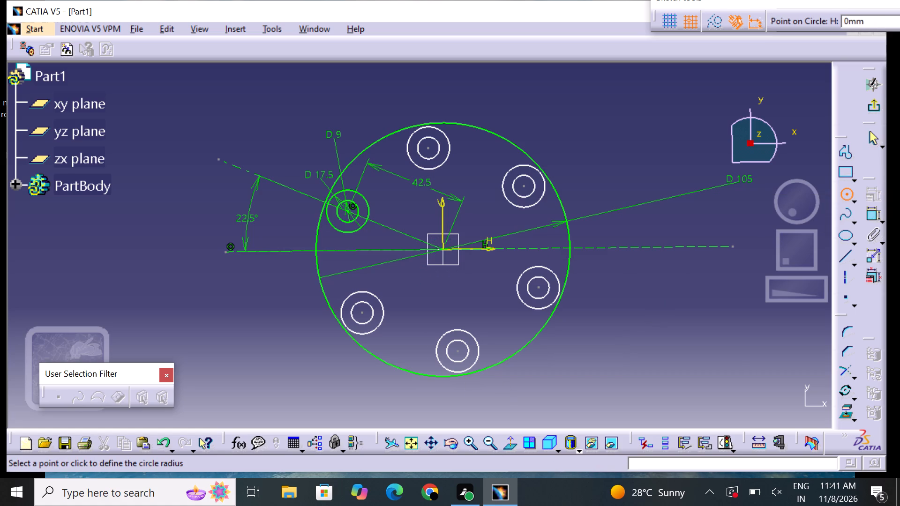
{"action": "left_click", "coordinate": [481, 221]}
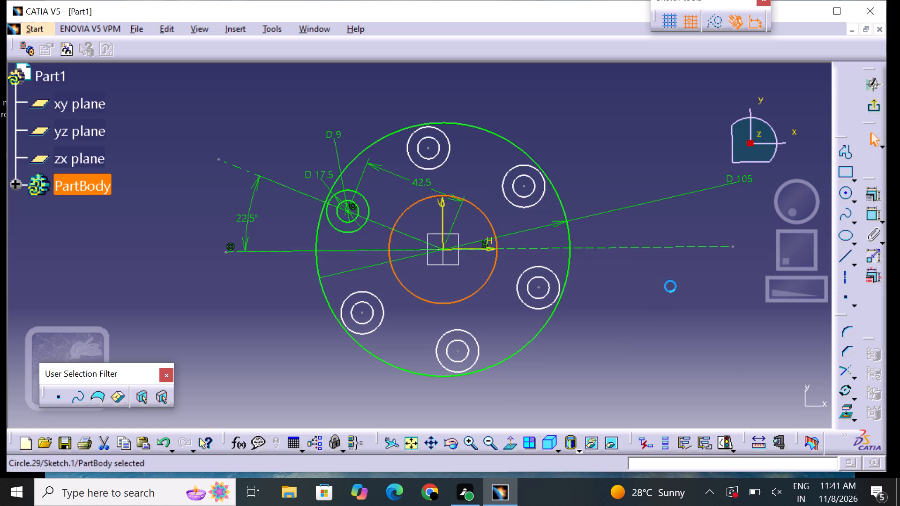
{"action": "left_click", "coordinate": [672, 292]}
{"action": "left_click", "coordinate": [848, 197]}
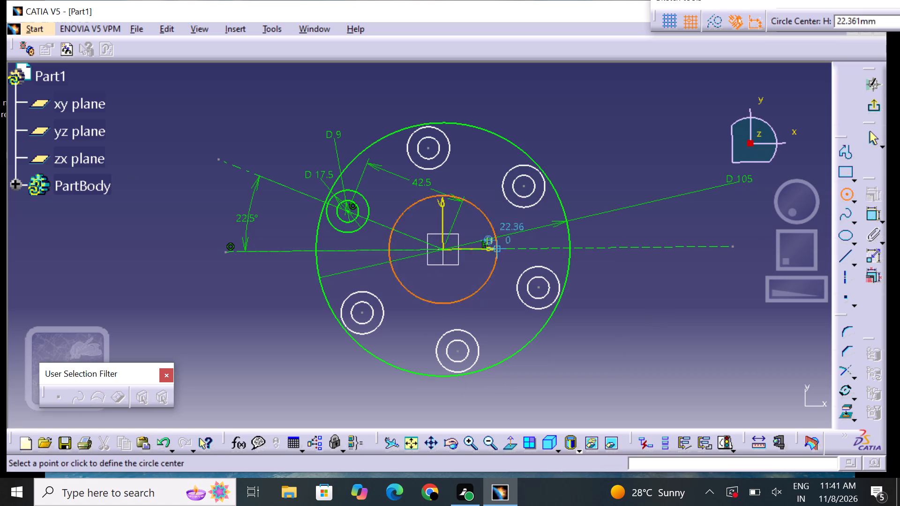
{"action": "left_click", "coordinate": [446, 253]}
{"action": "left_click", "coordinate": [458, 231]}
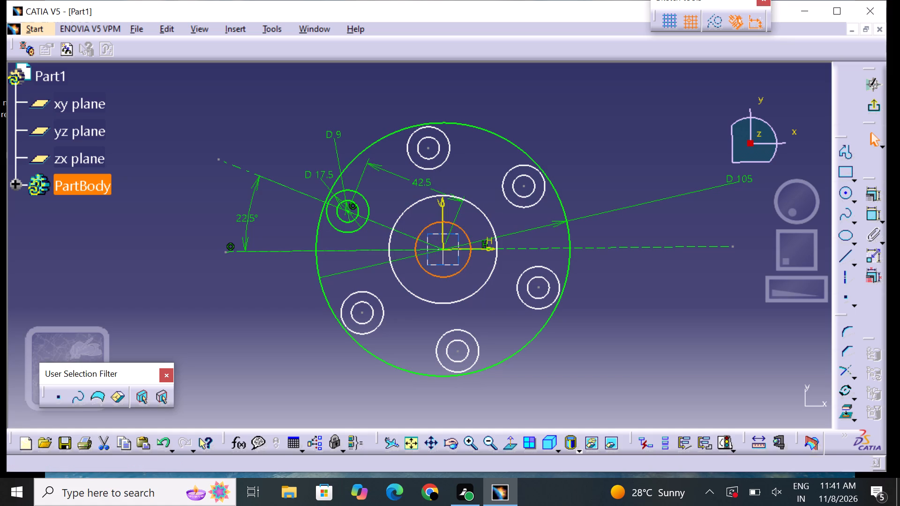
{"action": "left_click", "coordinate": [615, 367]}
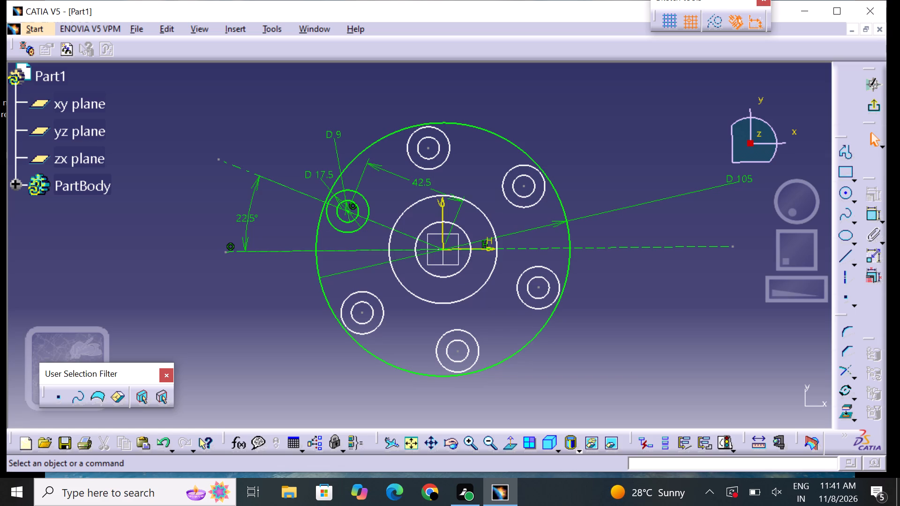
Dimension the larger of the two central circles and set its diameter to 55 mm.
{"action": "left_click", "coordinate": [871, 213]}
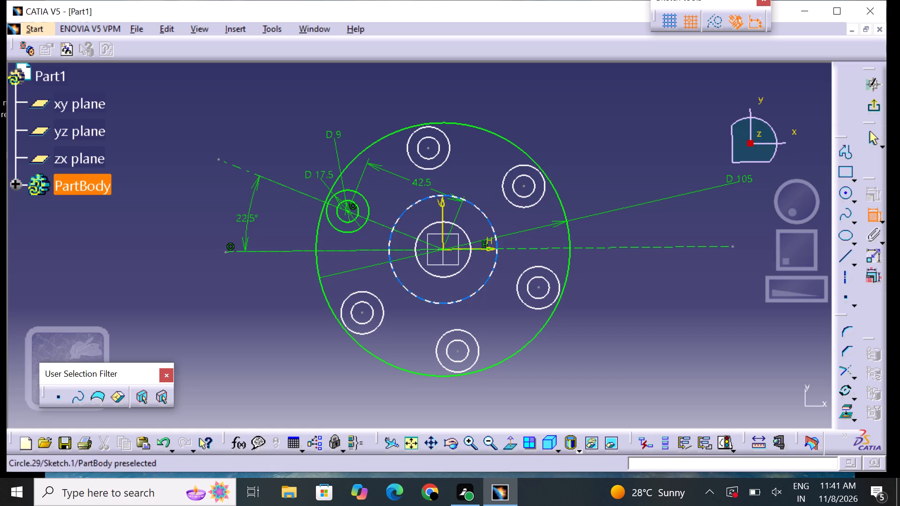
{"action": "left_click", "coordinate": [476, 293]}
{"action": "left_click", "coordinate": [591, 368]}
{"action": "double_click", "coordinate": [594, 363]}
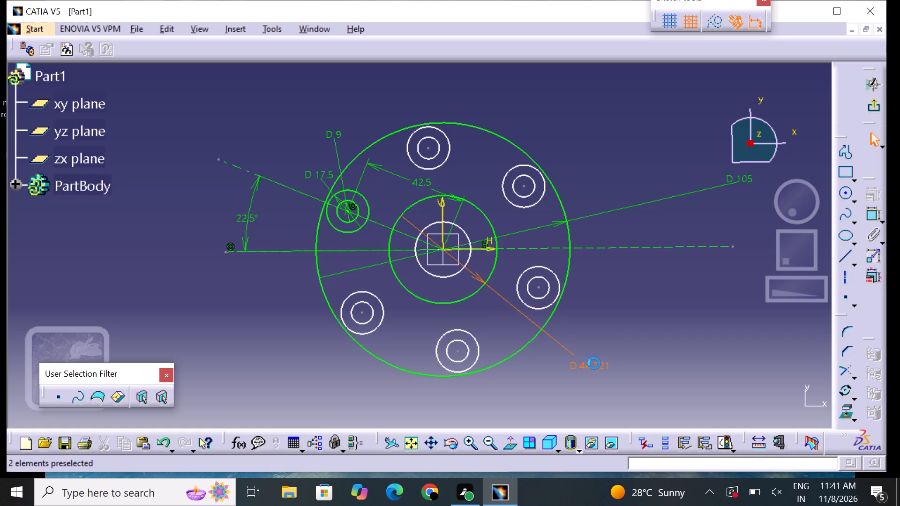
{"action": "key", "text": "BackSpace"}
{"action": "type", "text": "55"}
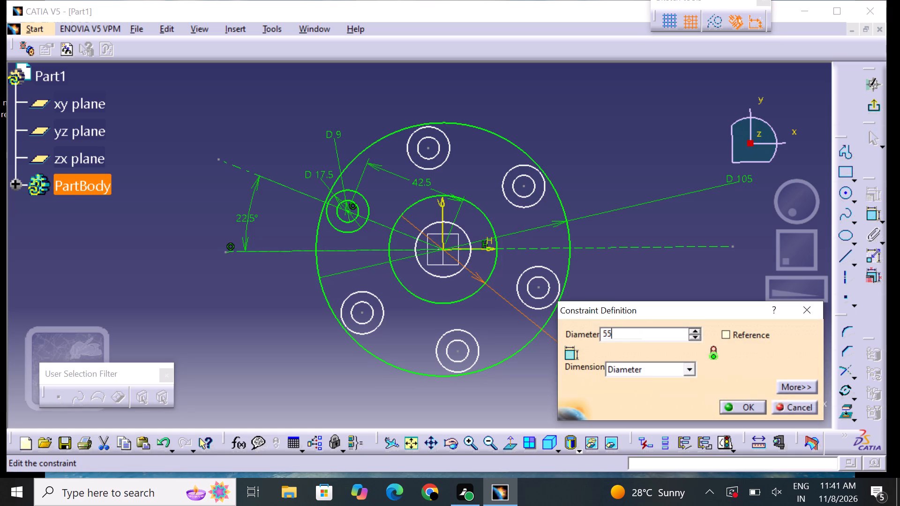
{"action": "key", "text": "Return"}
{"action": "left_click", "coordinate": [686, 356]}
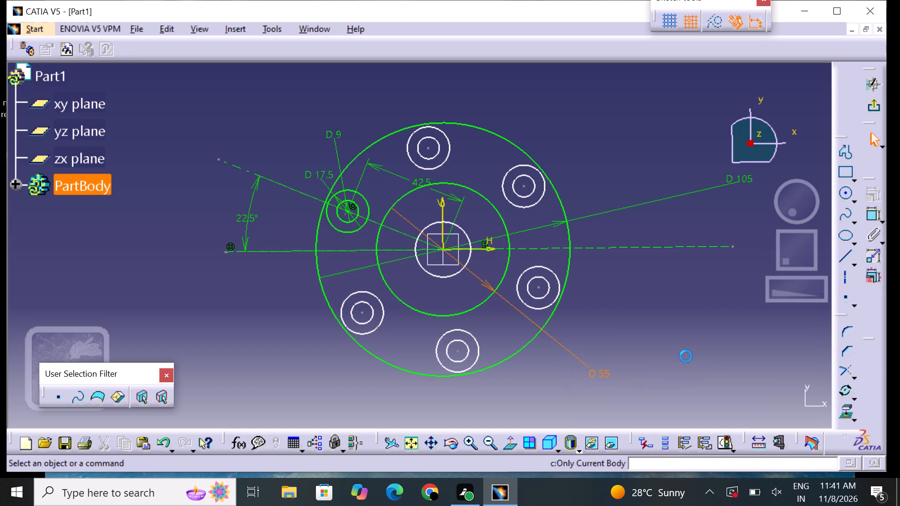
Dimension the smaller central circle and set its diameter to 44 mm.
{"action": "left_click", "coordinate": [874, 218]}
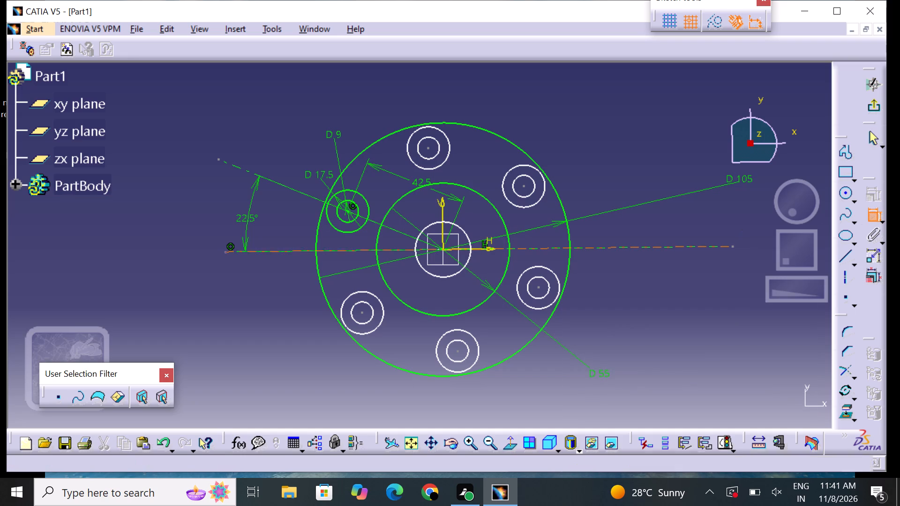
{"action": "left_click", "coordinate": [466, 264]}
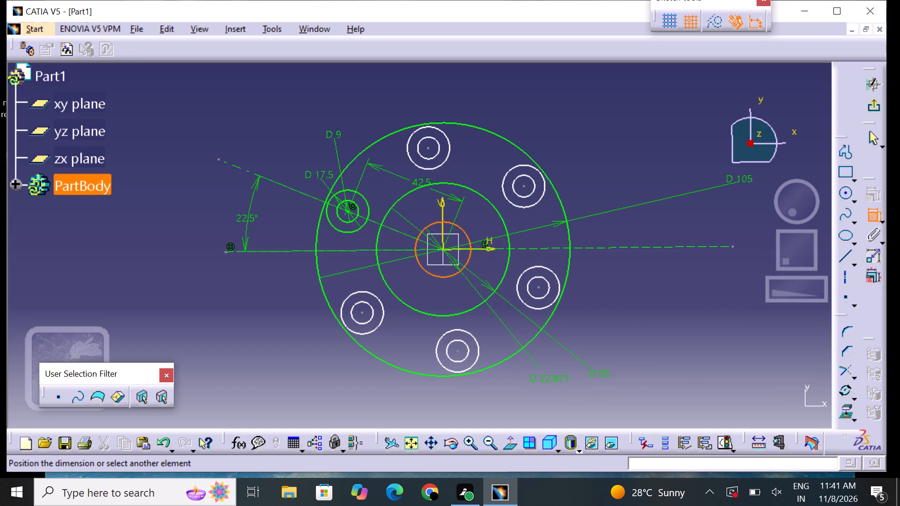
{"action": "left_click", "coordinate": [550, 378]}
{"action": "left_click", "coordinate": [550, 378]}
{"action": "double_click", "coordinate": [550, 378]}
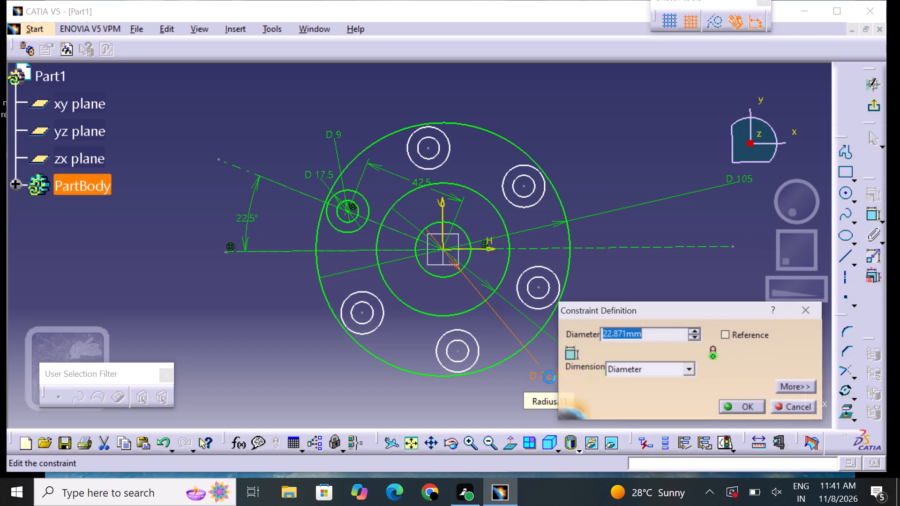
{"action": "key", "text": "BackSpace"}
{"action": "type", "text": "44"}
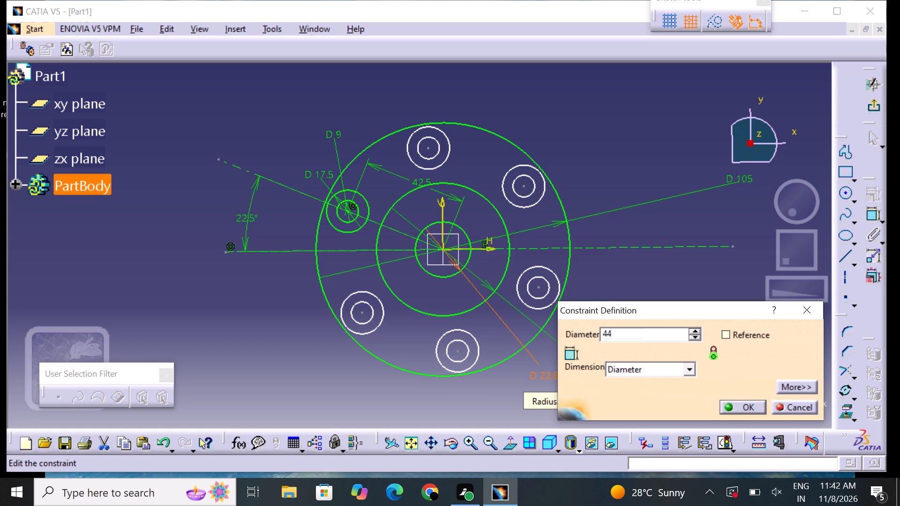
{"action": "key", "text": "Return"}
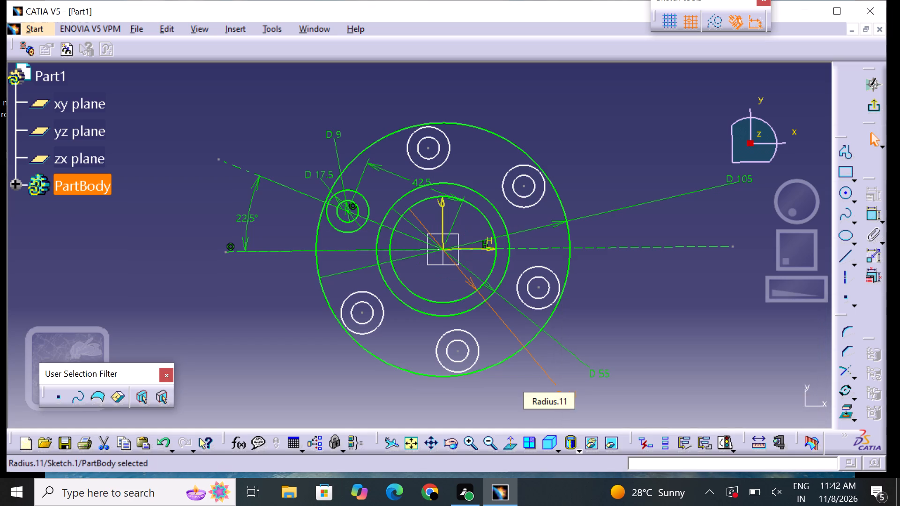
{"action": "left_click_drag", "start_coordinate": [638, 323], "coordinate": [650, 327]}
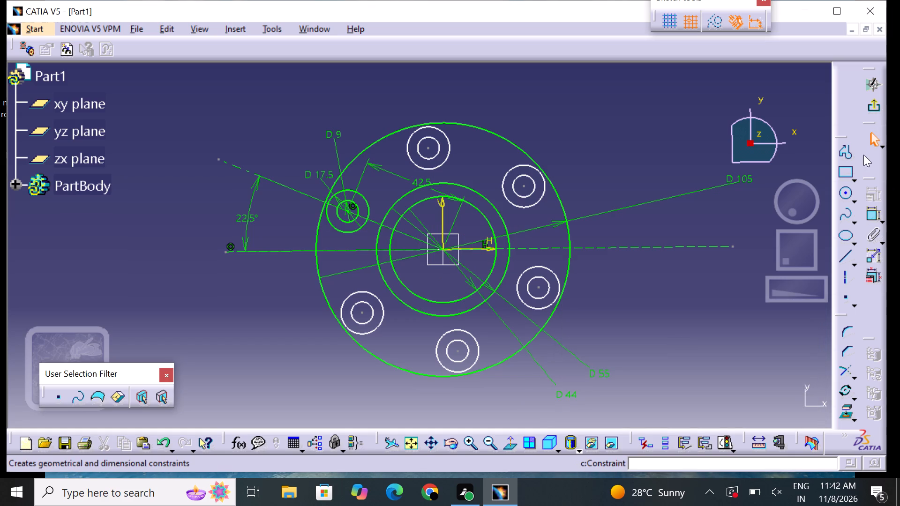
Exit the finished sketch to return to the 3D part.
{"action": "left_click", "coordinate": [869, 104]}
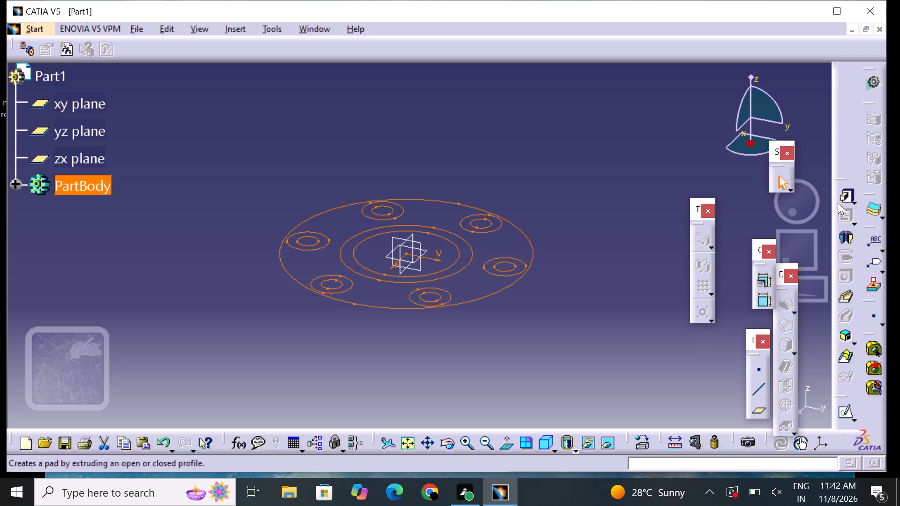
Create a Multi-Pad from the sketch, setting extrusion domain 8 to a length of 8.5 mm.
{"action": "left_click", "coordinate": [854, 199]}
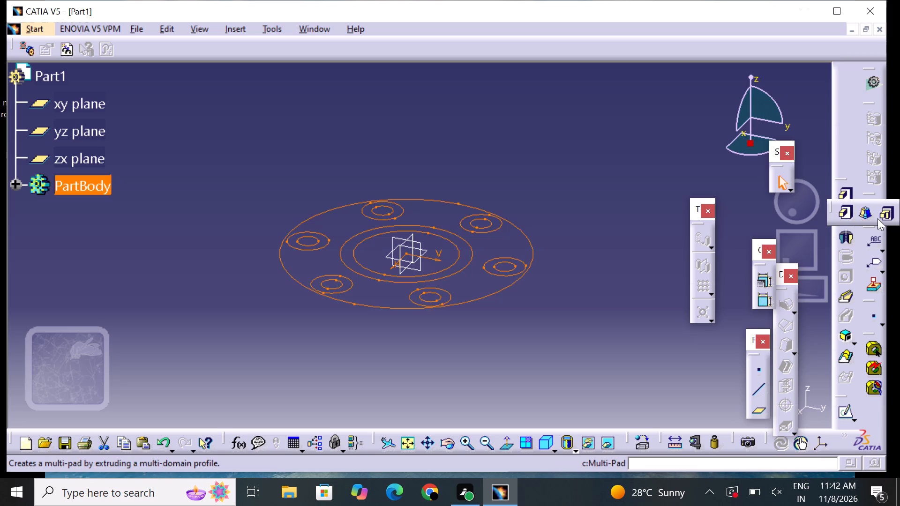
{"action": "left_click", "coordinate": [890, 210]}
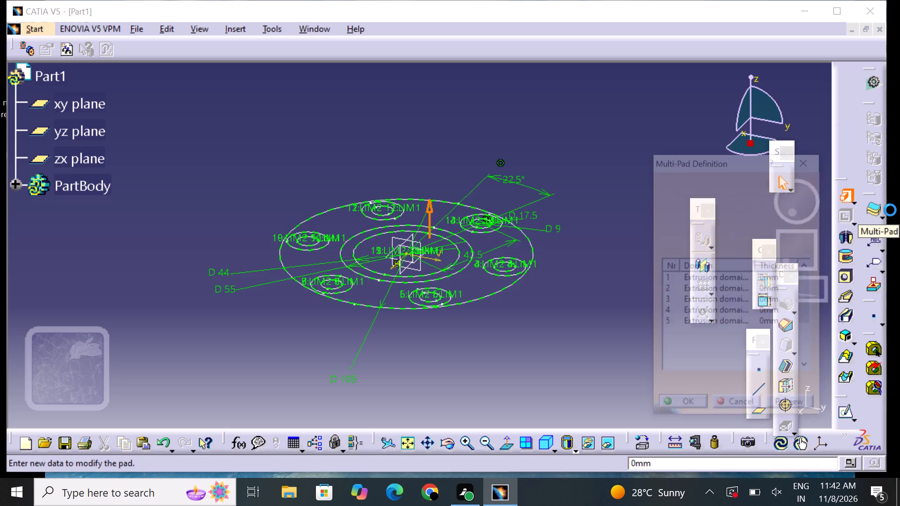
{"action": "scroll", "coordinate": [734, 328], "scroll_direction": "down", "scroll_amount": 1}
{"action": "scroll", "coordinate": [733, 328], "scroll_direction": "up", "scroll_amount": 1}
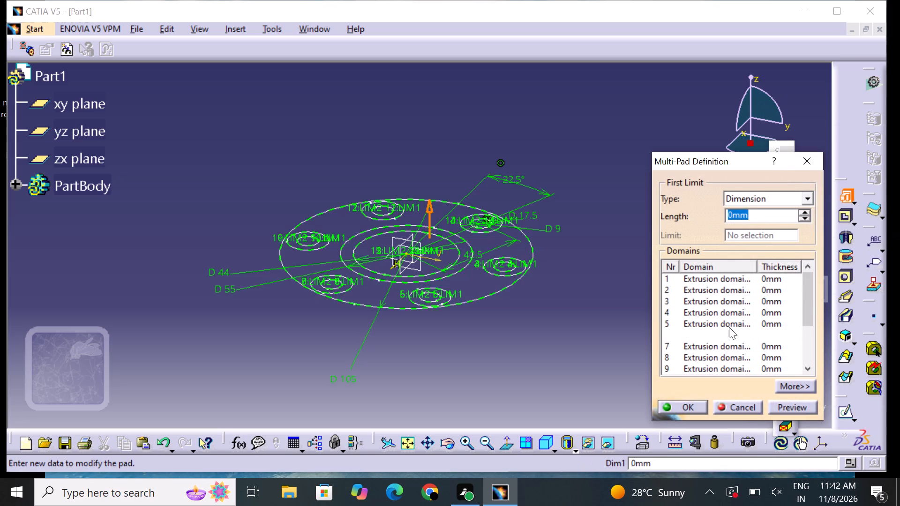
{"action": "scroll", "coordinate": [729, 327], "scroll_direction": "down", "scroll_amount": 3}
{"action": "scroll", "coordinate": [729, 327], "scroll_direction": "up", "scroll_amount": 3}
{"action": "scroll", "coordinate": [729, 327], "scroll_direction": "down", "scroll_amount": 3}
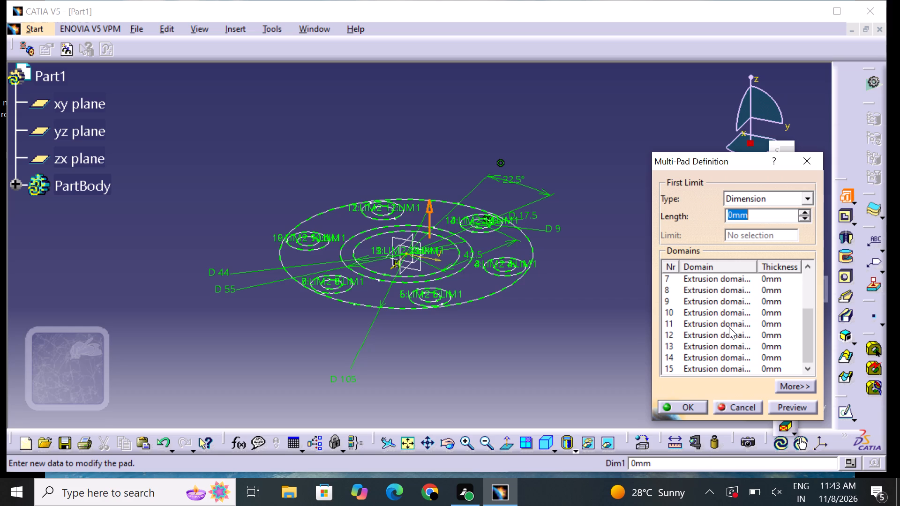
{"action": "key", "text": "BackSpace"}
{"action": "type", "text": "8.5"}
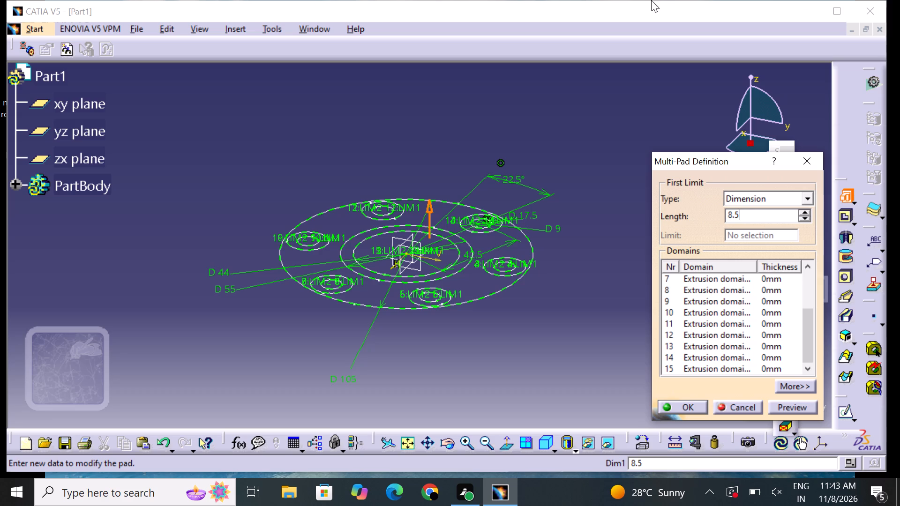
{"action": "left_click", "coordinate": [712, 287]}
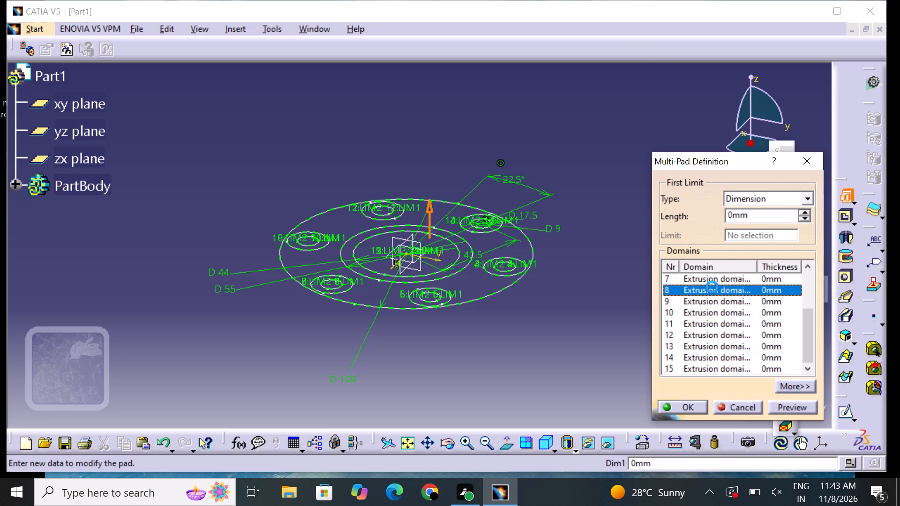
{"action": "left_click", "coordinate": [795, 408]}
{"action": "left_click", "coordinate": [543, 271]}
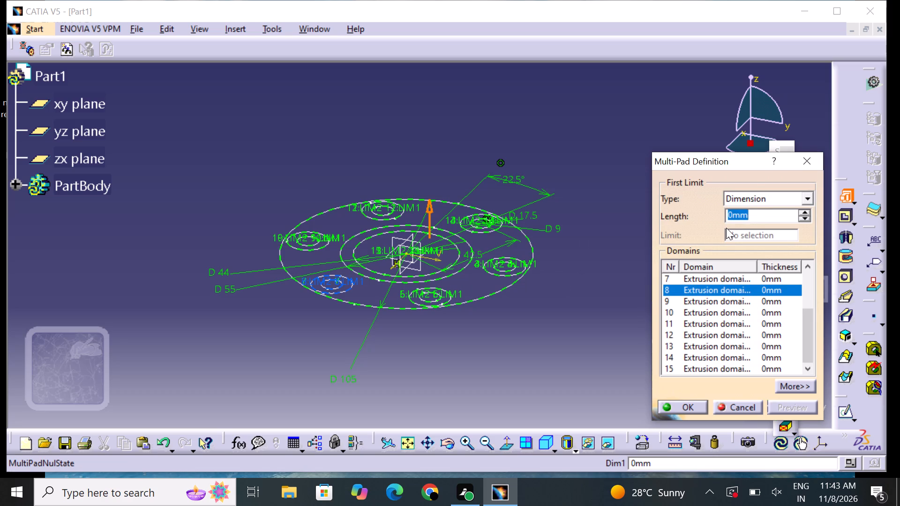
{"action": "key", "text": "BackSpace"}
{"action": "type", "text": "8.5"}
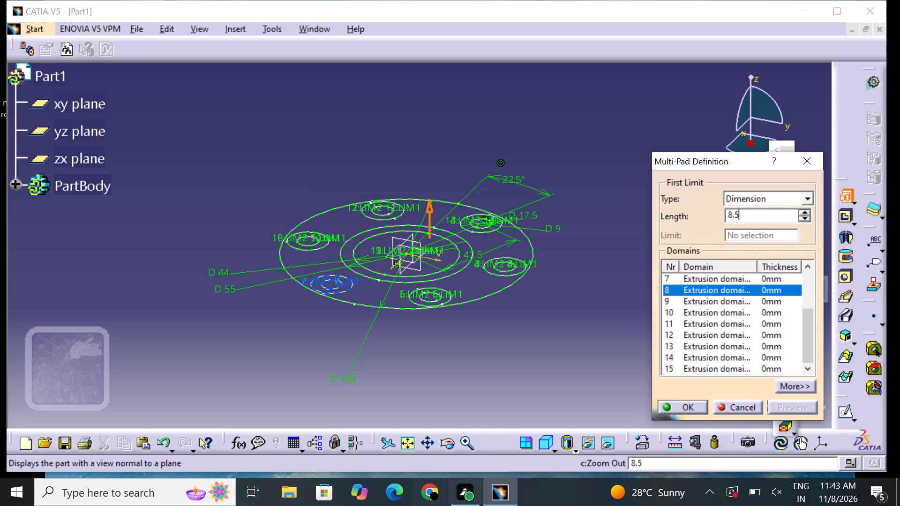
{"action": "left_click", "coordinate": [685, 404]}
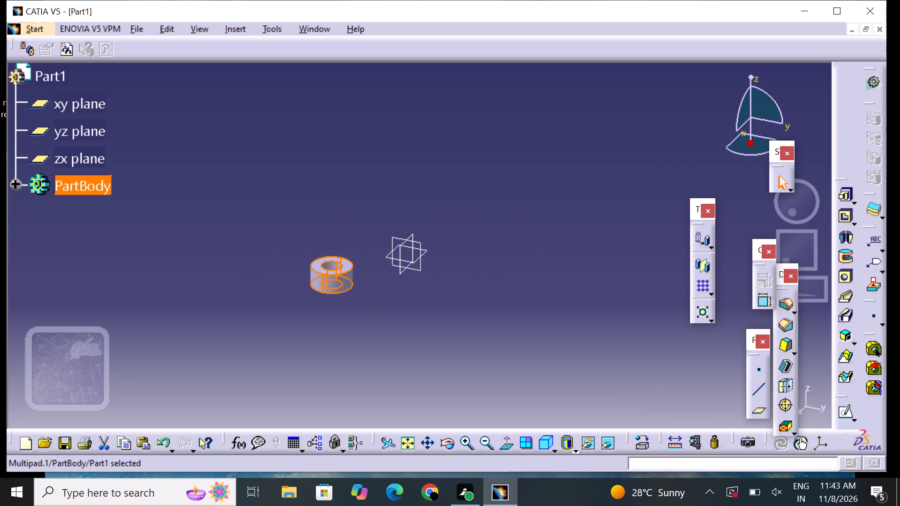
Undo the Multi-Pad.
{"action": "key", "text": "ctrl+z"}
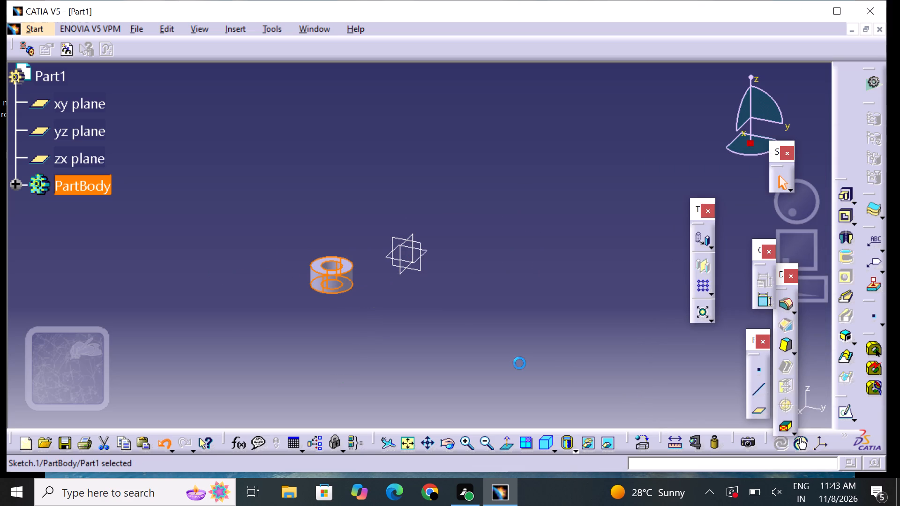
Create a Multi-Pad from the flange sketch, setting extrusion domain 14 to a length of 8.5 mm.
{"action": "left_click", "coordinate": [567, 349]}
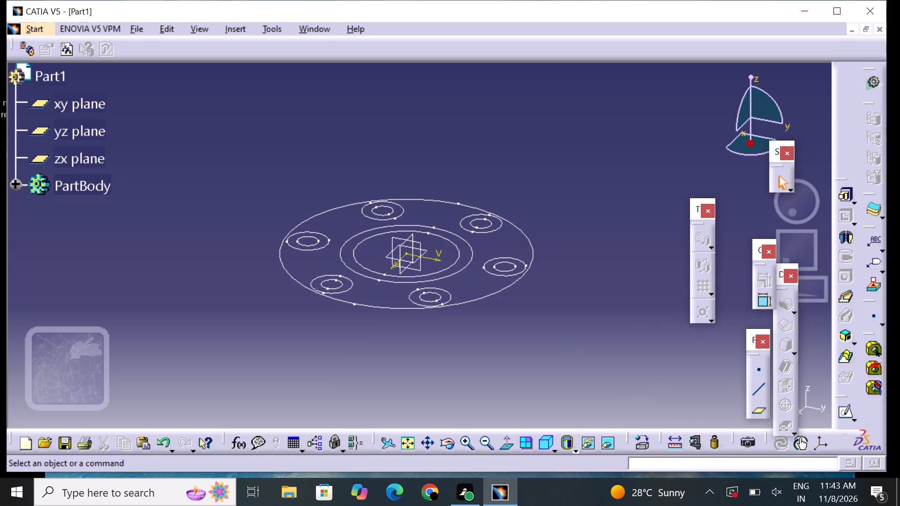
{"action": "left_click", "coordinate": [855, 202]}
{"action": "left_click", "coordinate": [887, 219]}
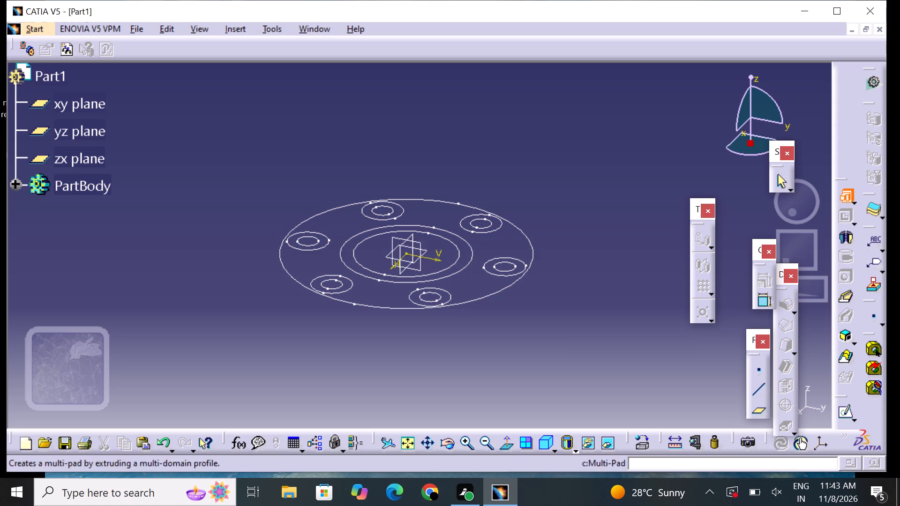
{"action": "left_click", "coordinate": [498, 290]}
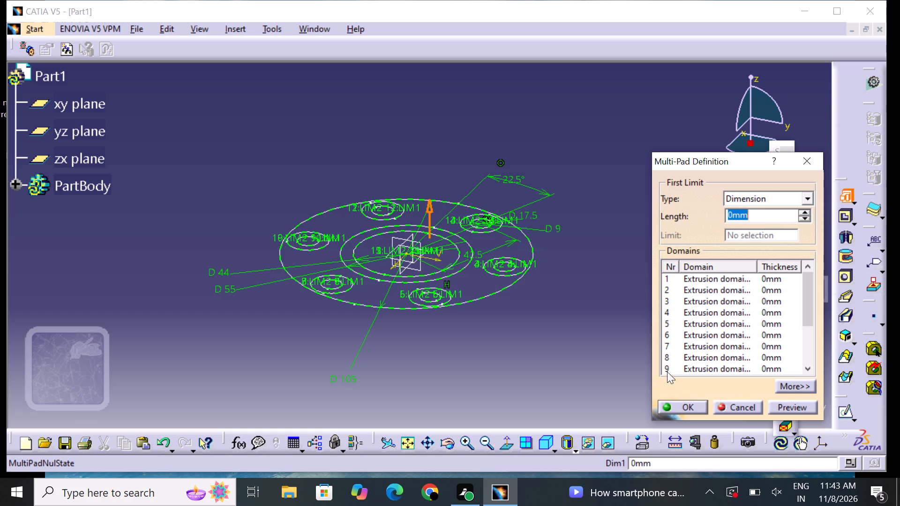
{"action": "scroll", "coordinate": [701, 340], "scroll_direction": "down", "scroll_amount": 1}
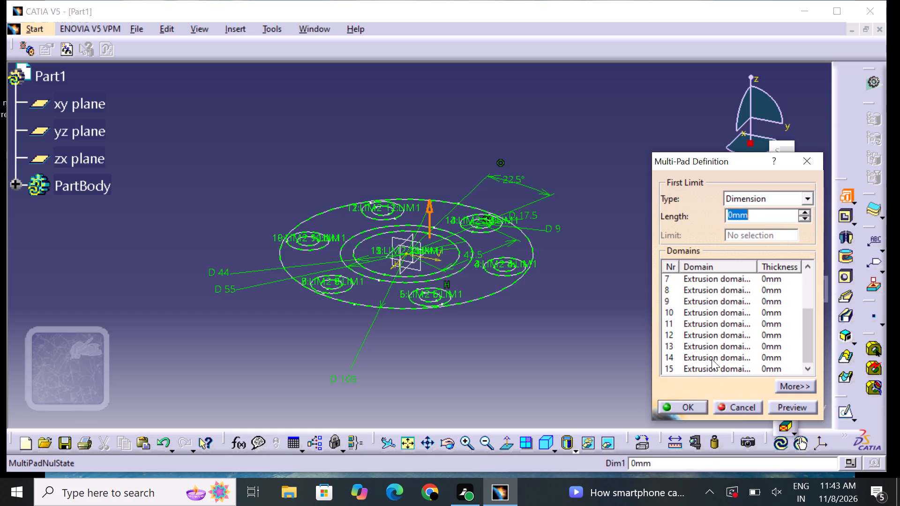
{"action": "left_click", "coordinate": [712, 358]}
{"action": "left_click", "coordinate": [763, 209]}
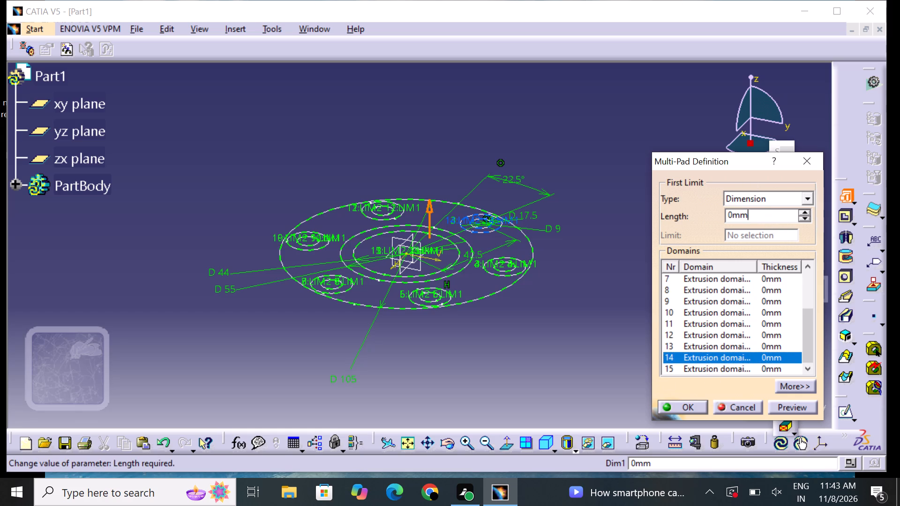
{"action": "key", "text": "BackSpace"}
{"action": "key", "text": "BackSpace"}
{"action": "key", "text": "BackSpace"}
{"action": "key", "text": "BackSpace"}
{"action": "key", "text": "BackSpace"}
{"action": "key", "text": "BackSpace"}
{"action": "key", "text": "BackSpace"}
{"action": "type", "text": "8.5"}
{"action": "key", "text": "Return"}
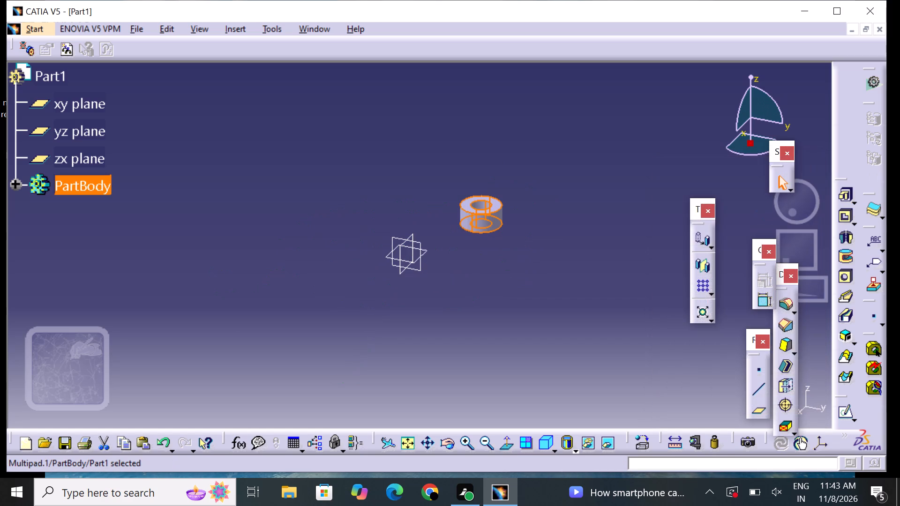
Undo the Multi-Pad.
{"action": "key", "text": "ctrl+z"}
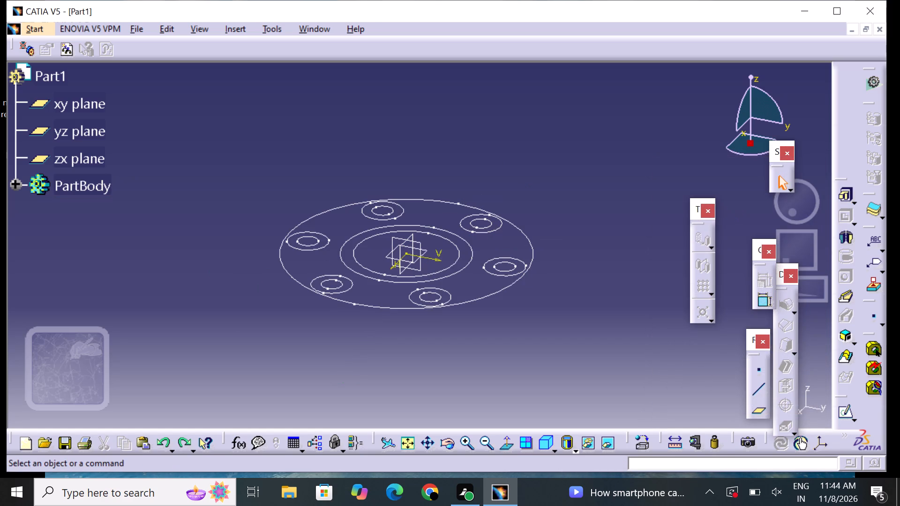
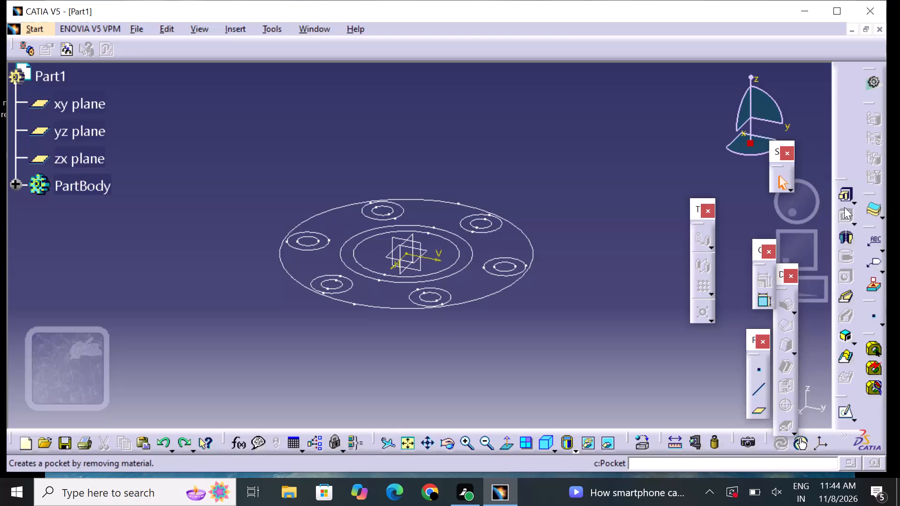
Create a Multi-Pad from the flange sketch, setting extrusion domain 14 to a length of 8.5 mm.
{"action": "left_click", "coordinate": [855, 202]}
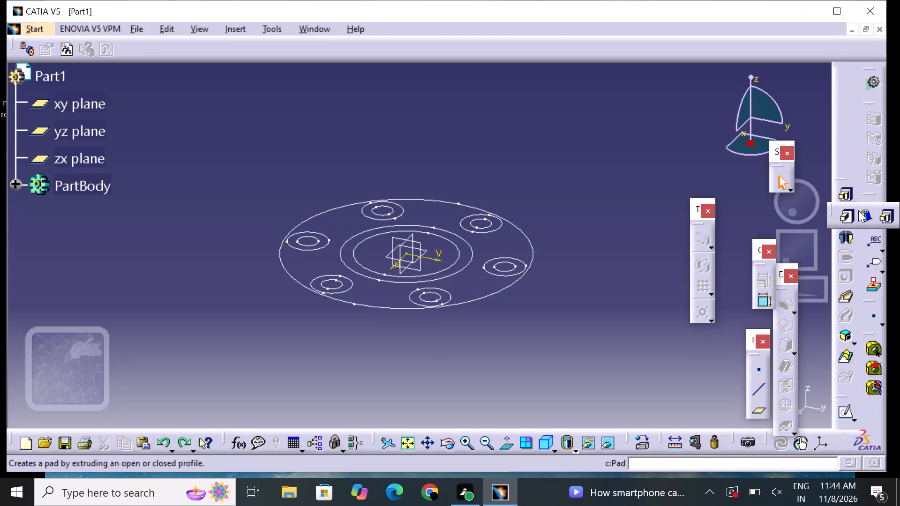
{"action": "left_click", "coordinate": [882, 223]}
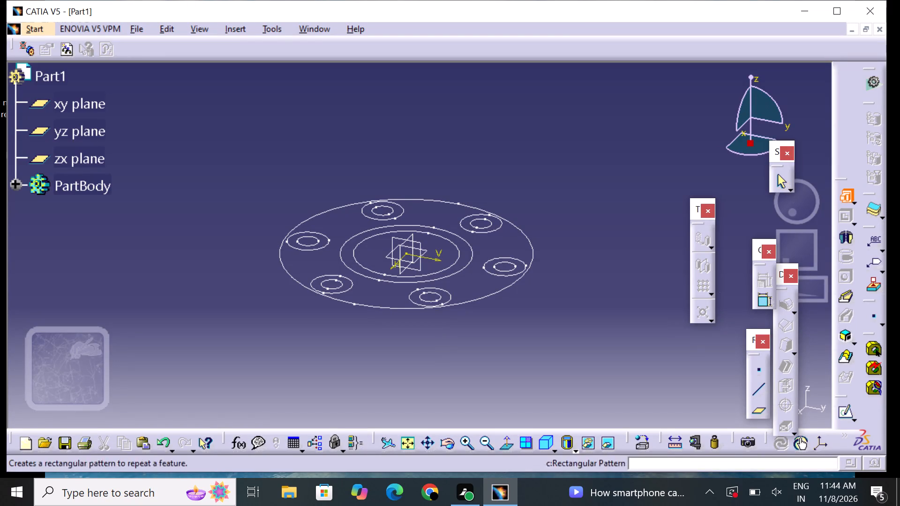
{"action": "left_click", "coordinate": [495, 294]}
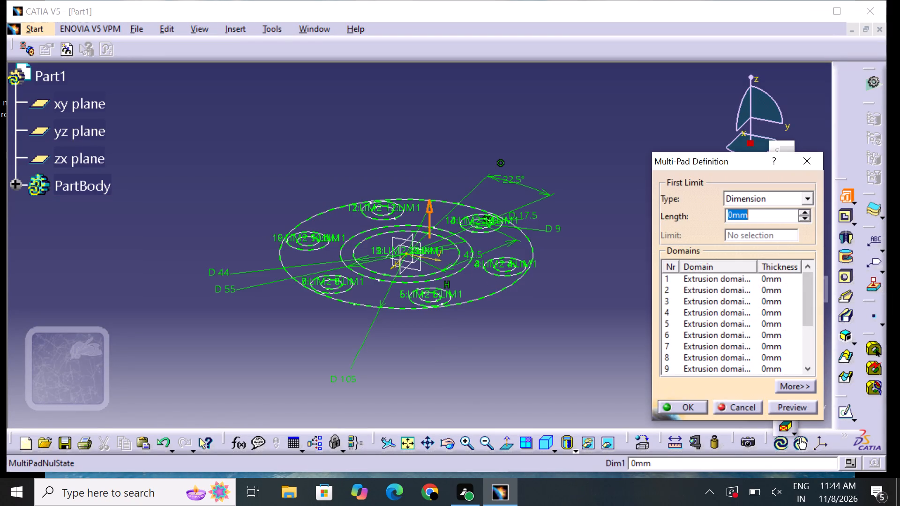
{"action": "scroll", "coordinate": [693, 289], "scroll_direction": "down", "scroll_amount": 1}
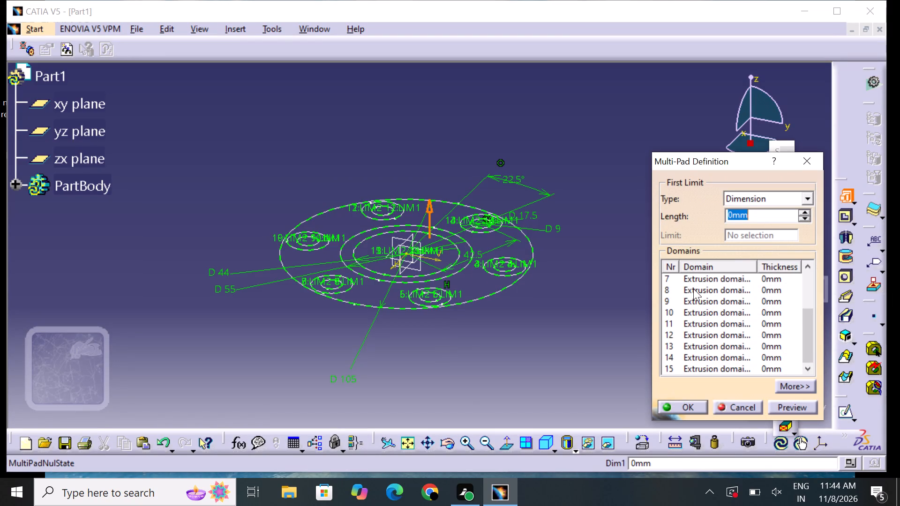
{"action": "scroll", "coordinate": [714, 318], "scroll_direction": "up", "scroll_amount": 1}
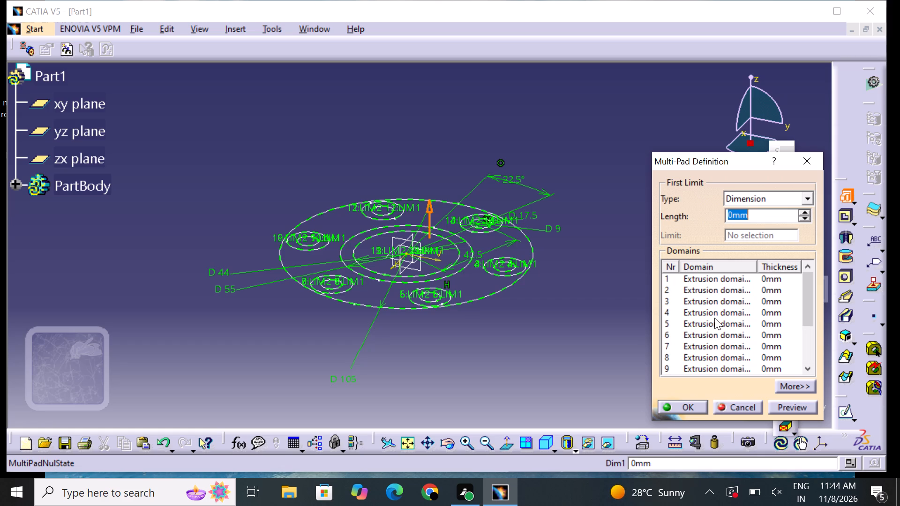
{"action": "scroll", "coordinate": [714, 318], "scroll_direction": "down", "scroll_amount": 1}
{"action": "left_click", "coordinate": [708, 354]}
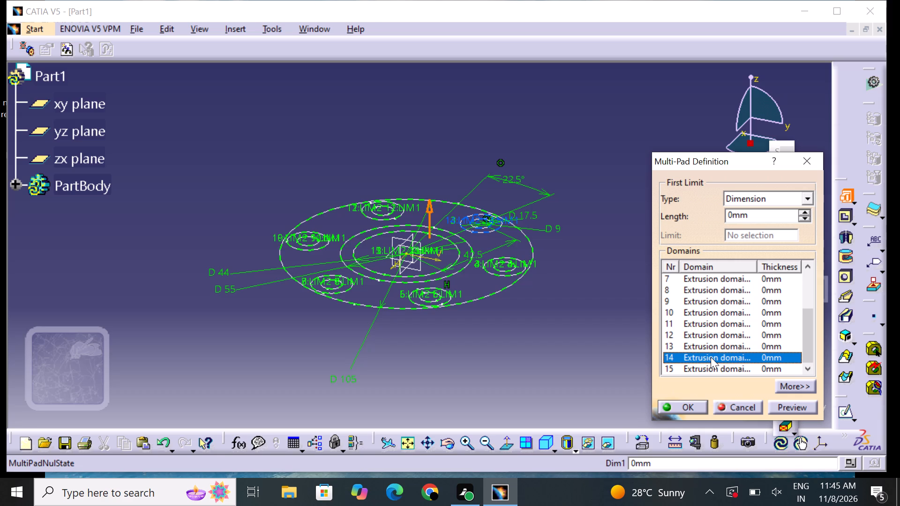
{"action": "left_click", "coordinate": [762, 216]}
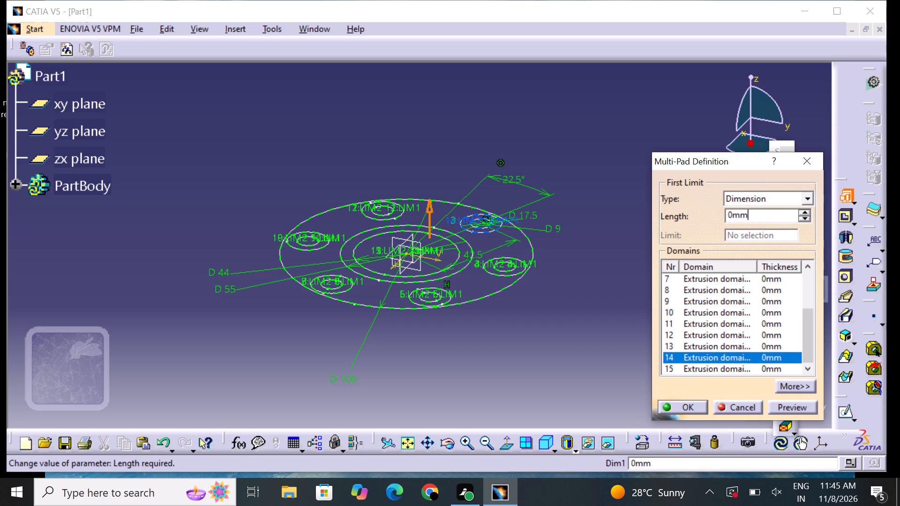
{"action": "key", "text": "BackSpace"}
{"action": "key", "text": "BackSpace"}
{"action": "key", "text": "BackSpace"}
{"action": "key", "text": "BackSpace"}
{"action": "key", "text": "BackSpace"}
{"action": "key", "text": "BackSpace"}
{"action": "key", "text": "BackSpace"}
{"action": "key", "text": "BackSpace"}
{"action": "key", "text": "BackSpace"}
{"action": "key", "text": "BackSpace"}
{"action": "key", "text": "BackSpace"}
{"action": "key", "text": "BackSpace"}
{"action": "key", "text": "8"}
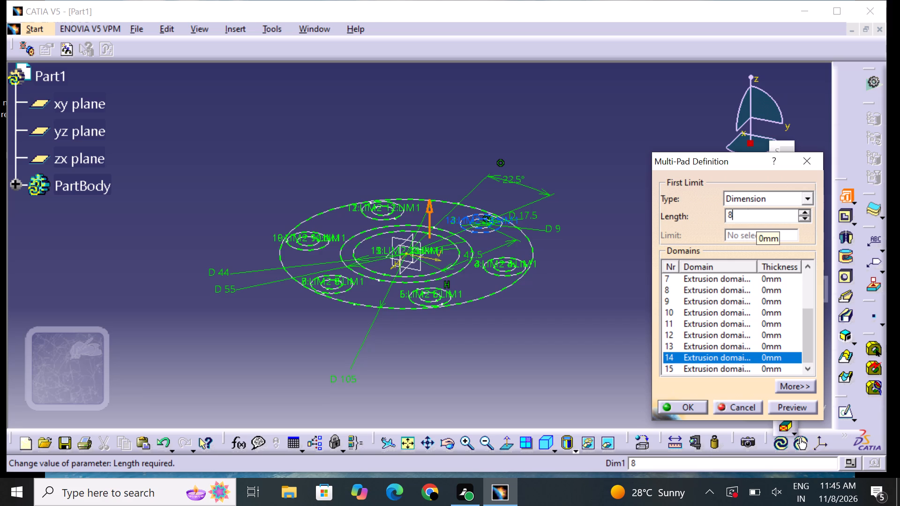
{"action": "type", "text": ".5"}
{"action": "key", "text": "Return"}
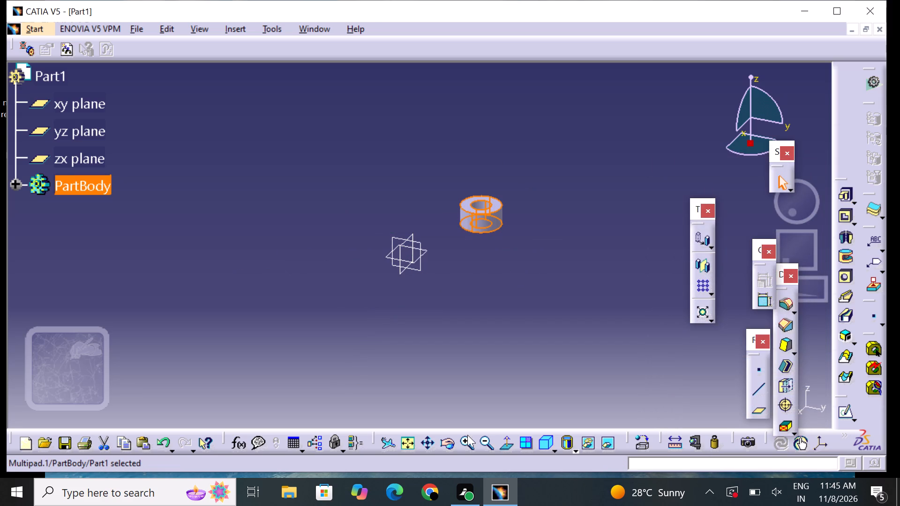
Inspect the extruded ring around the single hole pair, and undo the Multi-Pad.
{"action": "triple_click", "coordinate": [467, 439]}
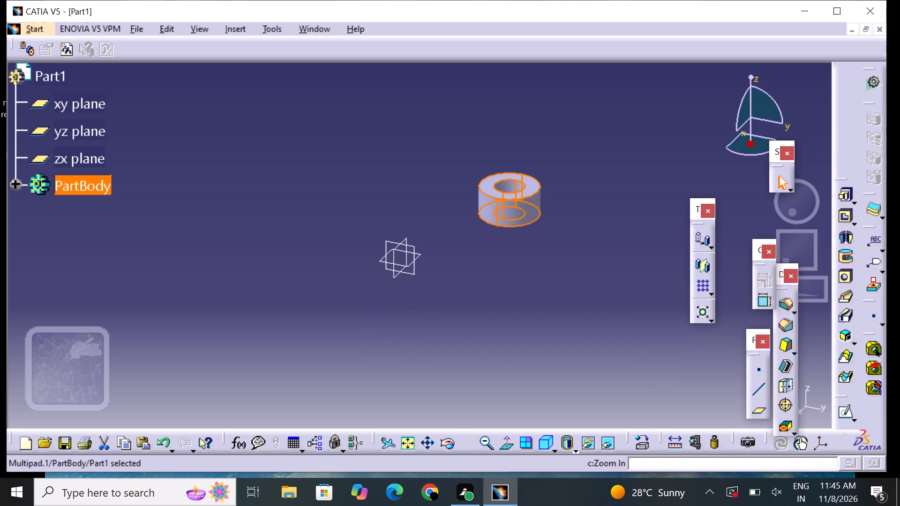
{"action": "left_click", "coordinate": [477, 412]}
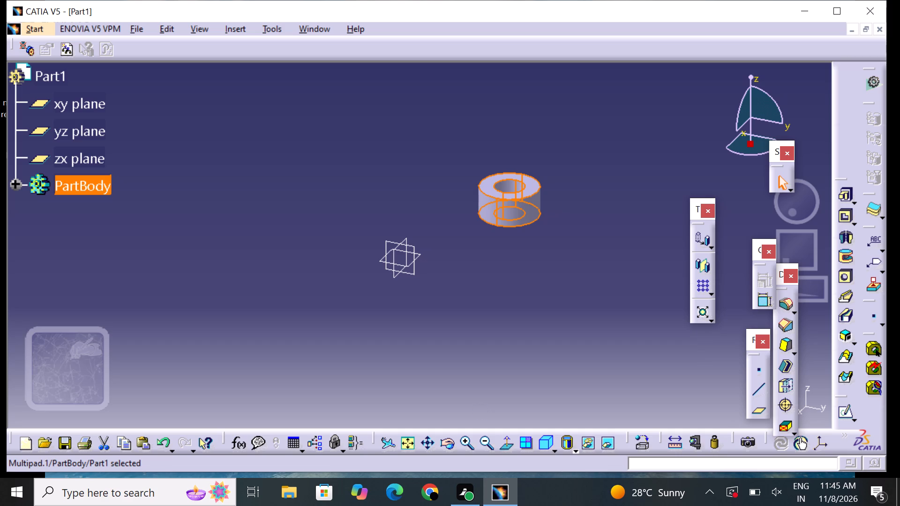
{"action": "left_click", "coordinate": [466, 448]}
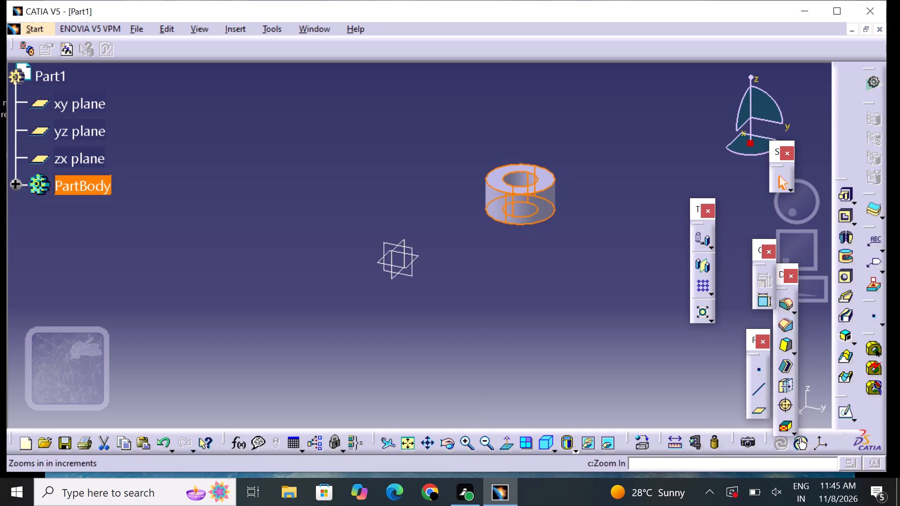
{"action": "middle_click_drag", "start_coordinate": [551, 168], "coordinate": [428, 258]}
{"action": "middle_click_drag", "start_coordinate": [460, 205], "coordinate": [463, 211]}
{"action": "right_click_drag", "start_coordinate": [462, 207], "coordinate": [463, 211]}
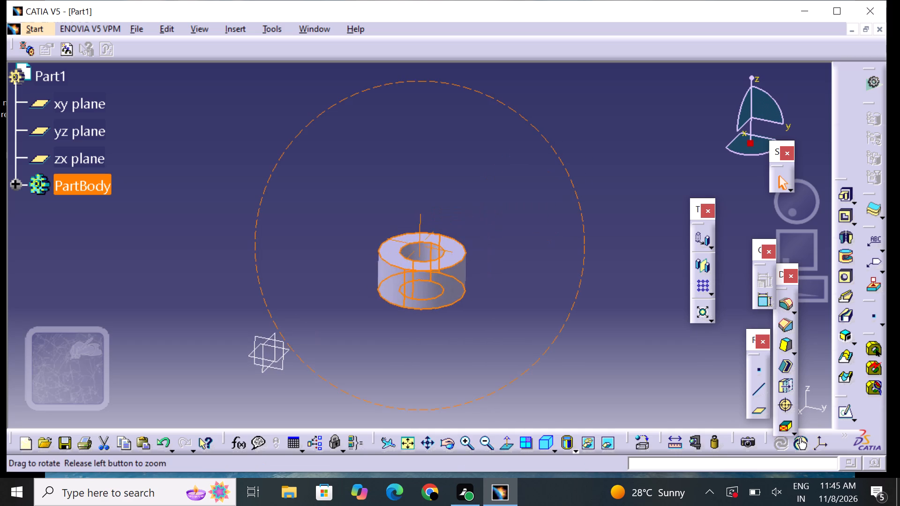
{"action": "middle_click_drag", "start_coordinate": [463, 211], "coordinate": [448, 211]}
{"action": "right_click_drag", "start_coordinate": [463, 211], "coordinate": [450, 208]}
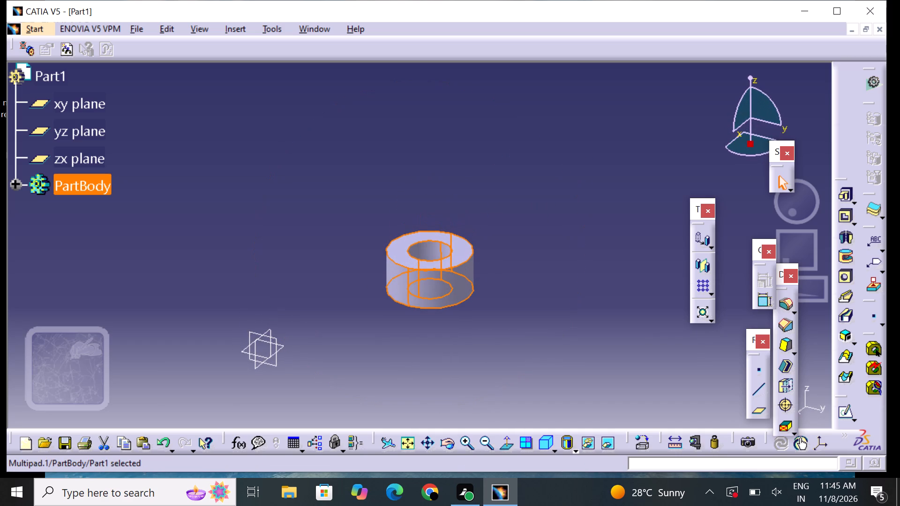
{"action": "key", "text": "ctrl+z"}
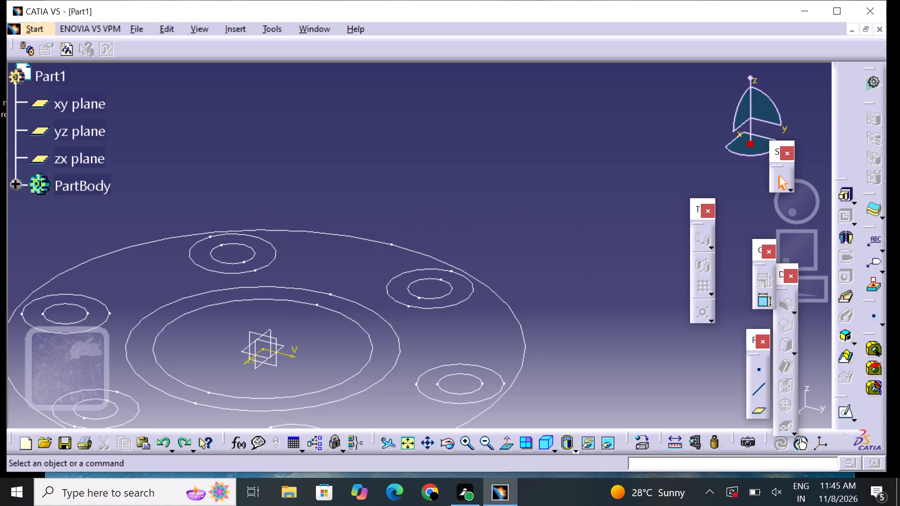
Extrude the whole flange sketch with a Pad of 8.5 mm length.
{"action": "middle_click_drag", "start_coordinate": [543, 229], "coordinate": [607, 121]}
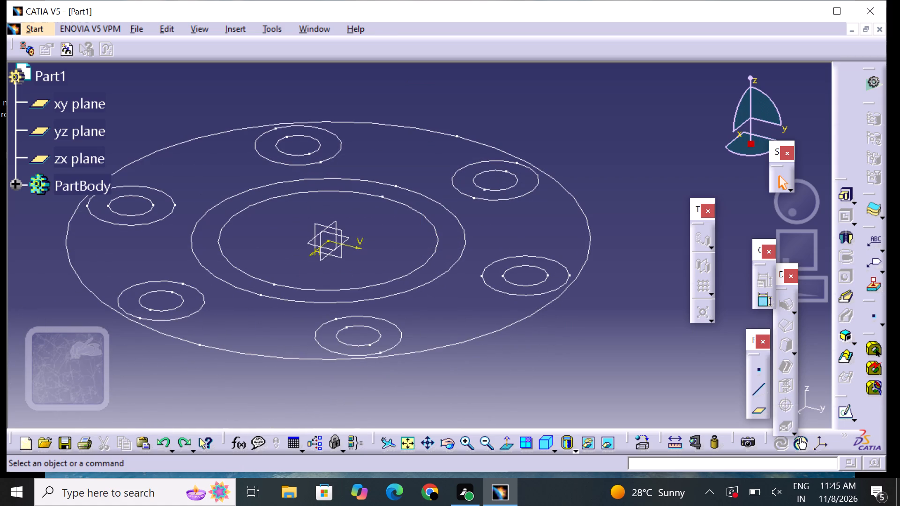
{"action": "left_click", "coordinate": [845, 200]}
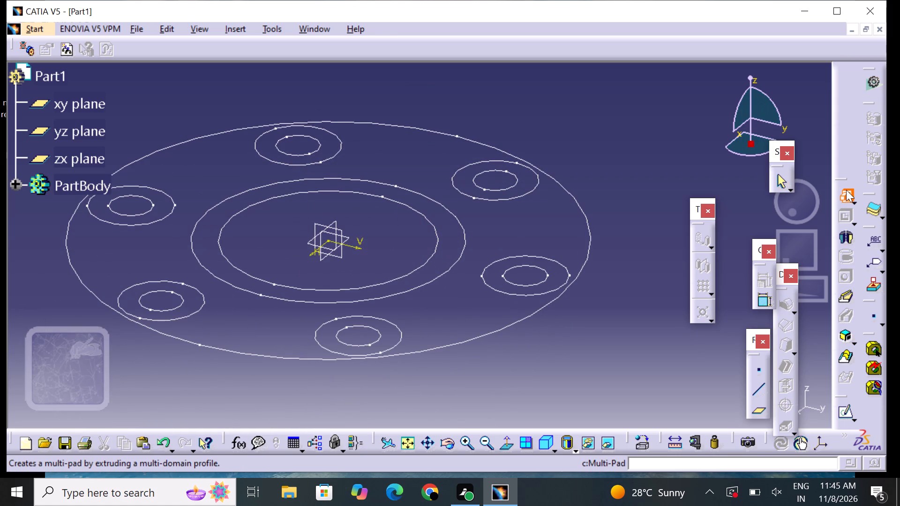
{"action": "left_click", "coordinate": [849, 198]}
{"action": "left_click", "coordinate": [846, 201]}
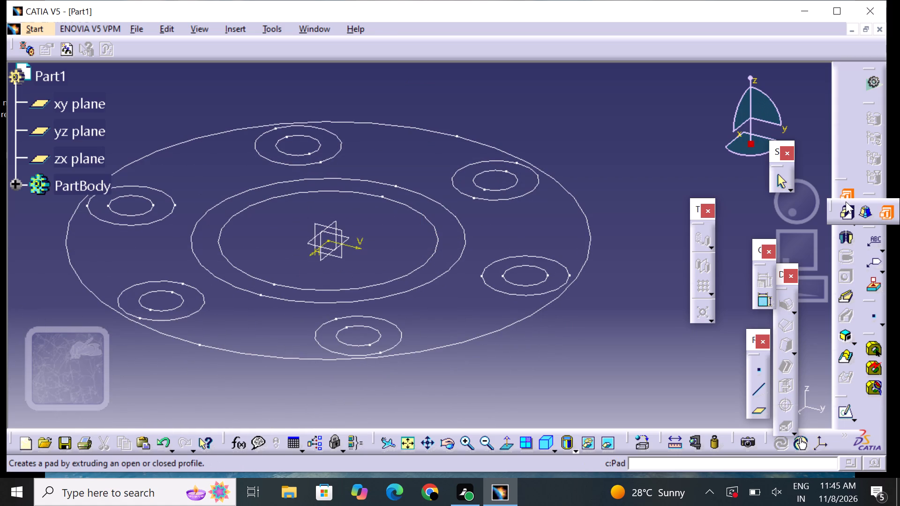
{"action": "left_click", "coordinate": [847, 211]}
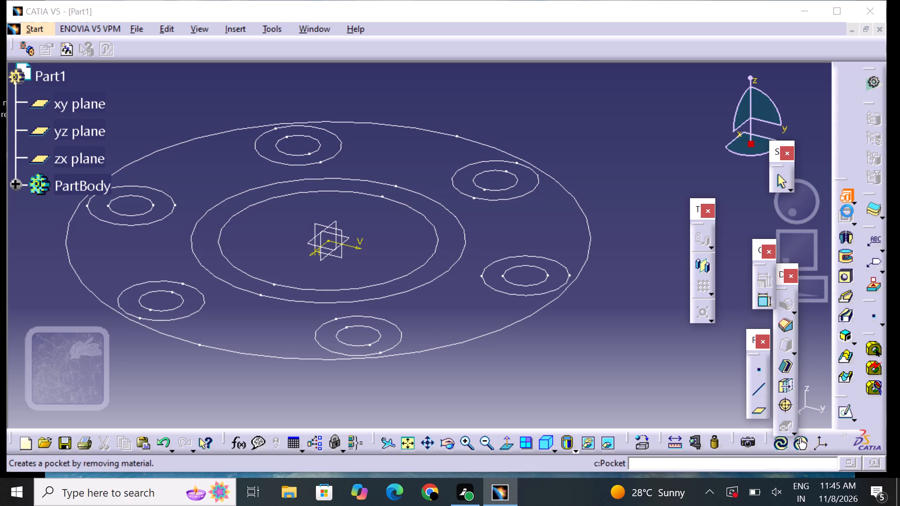
{"action": "left_click", "coordinate": [555, 295]}
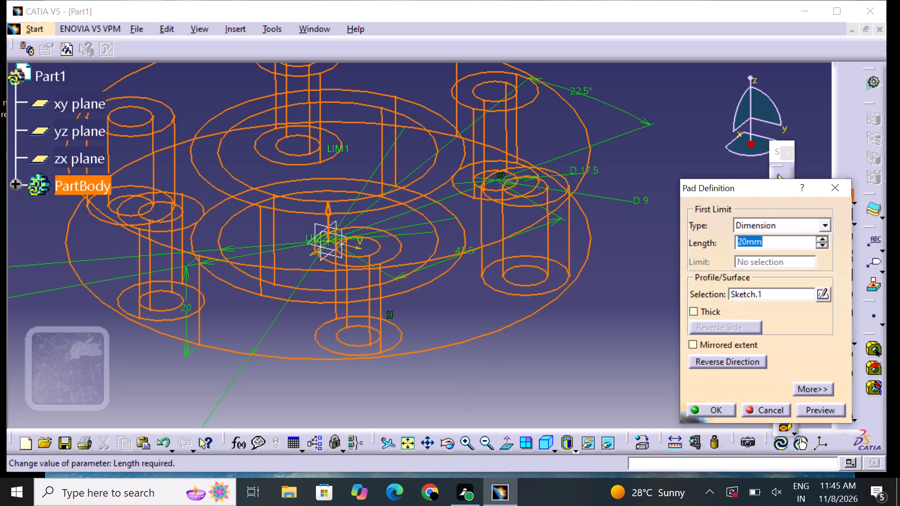
{"action": "key", "text": "BackSpace"}
{"action": "type", "text": "8.5"}
{"action": "key", "text": "Return"}
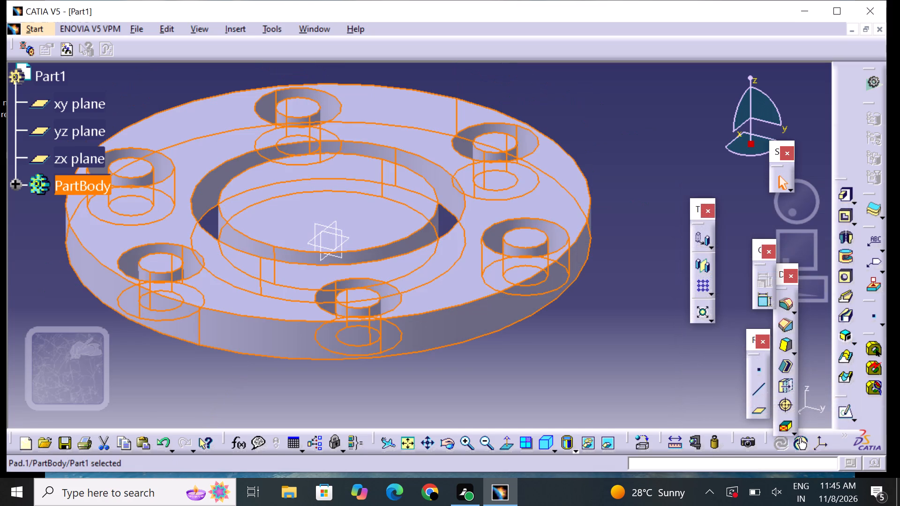
{"action": "left_click", "coordinate": [13, 296]}
{"action": "middle_click_drag", "start_coordinate": [132, 329], "coordinate": [194, 351]}
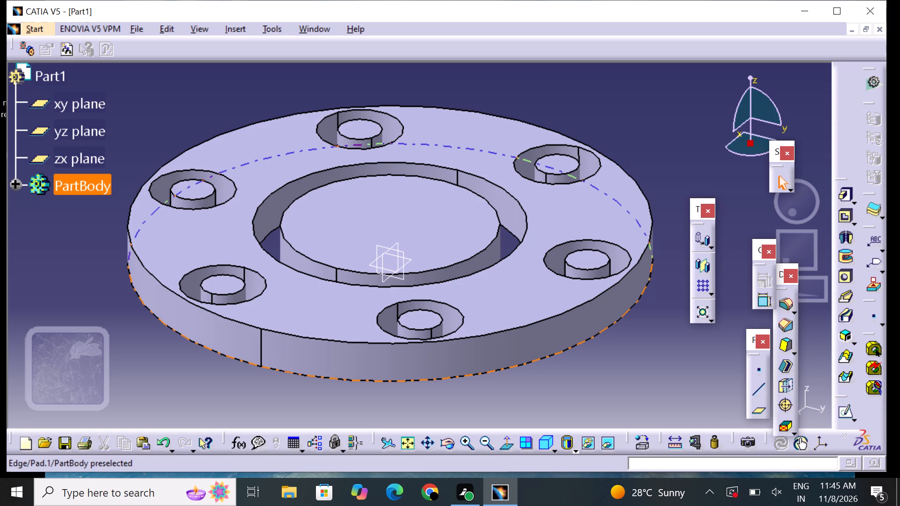
{"action": "middle_click_drag", "start_coordinate": [200, 384], "coordinate": [214, 387]}
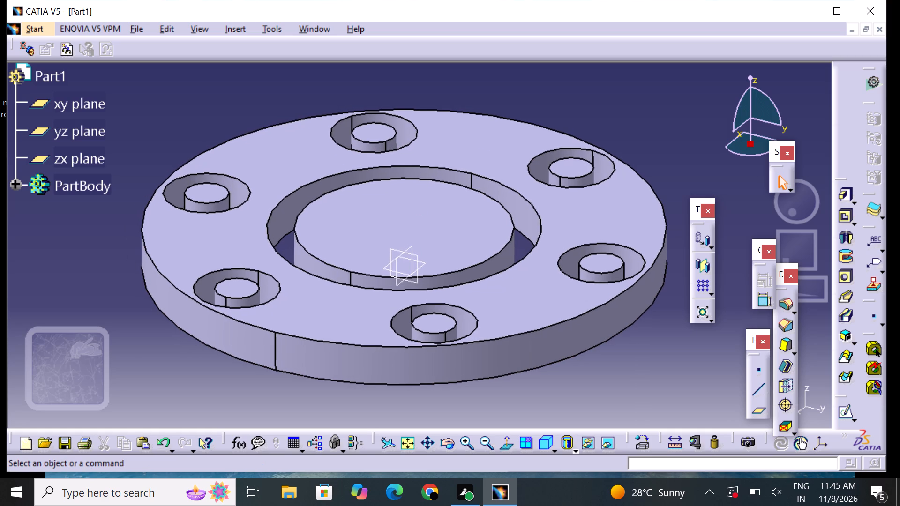
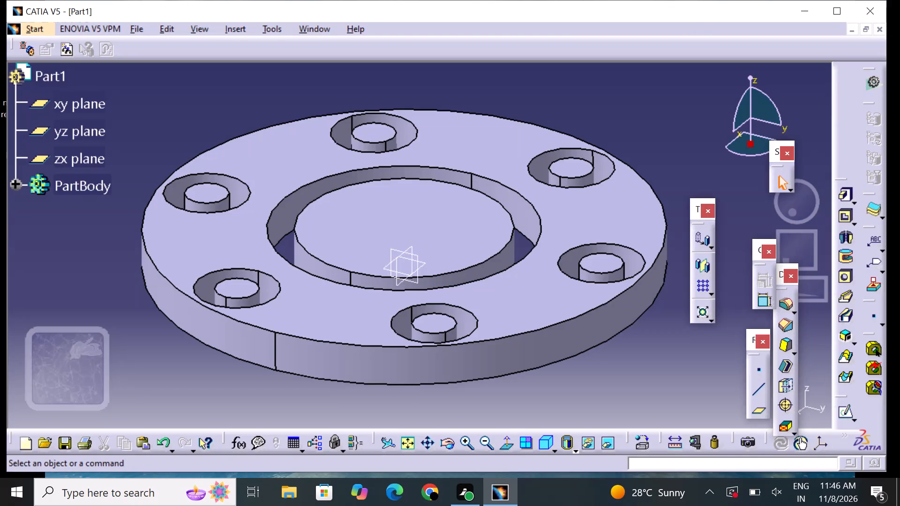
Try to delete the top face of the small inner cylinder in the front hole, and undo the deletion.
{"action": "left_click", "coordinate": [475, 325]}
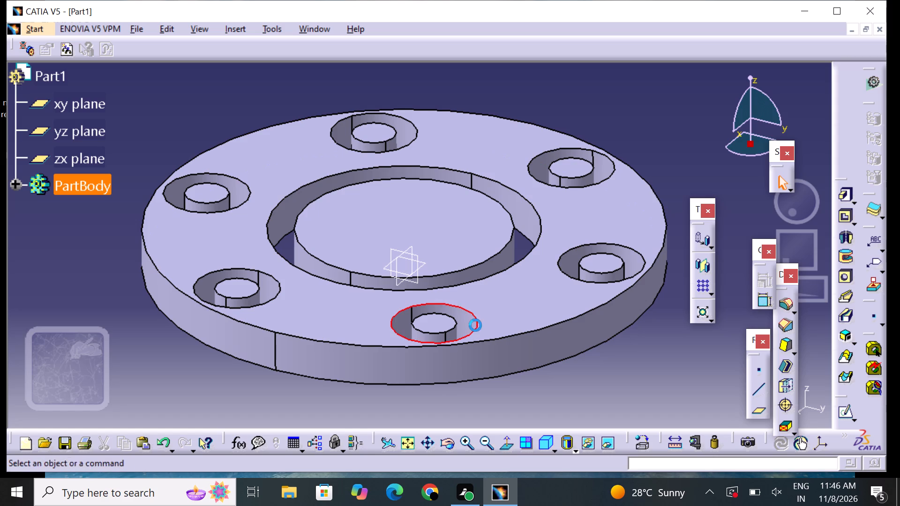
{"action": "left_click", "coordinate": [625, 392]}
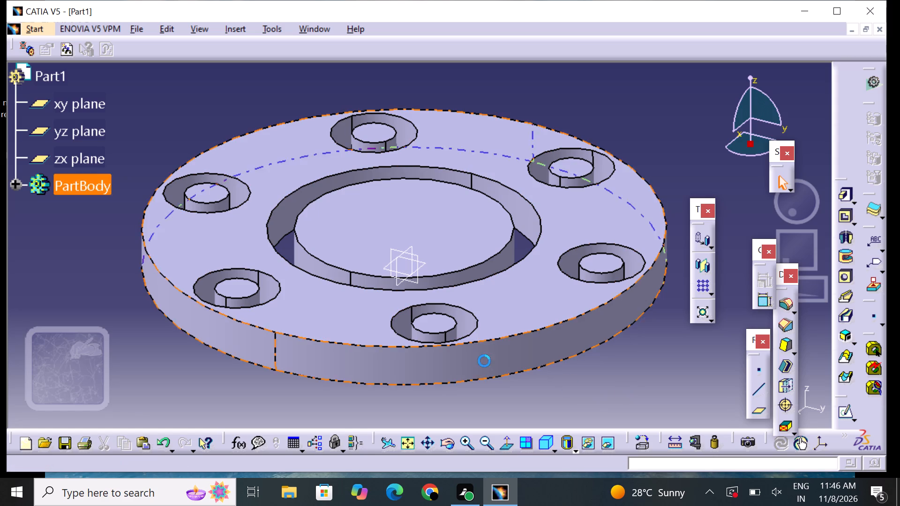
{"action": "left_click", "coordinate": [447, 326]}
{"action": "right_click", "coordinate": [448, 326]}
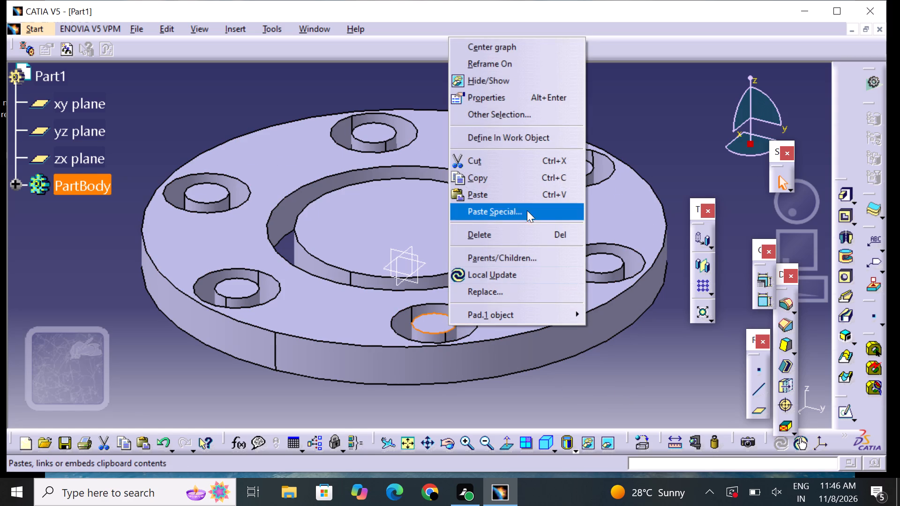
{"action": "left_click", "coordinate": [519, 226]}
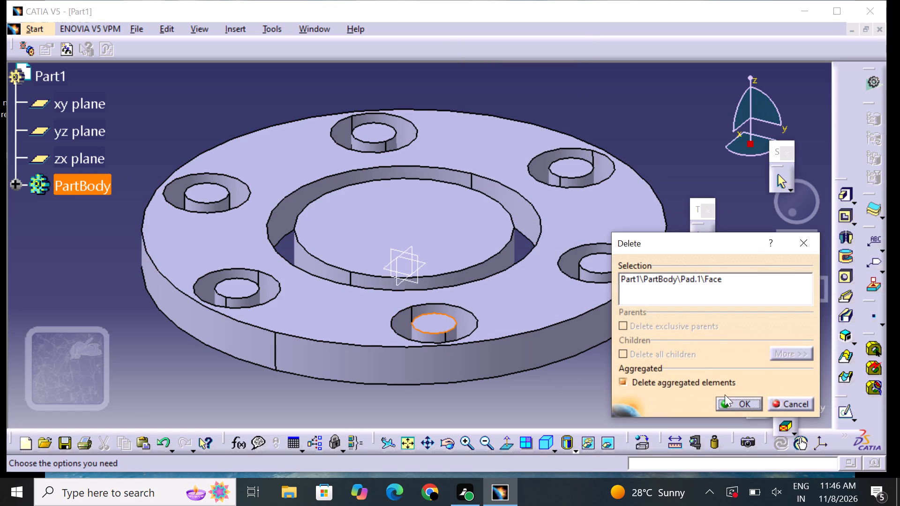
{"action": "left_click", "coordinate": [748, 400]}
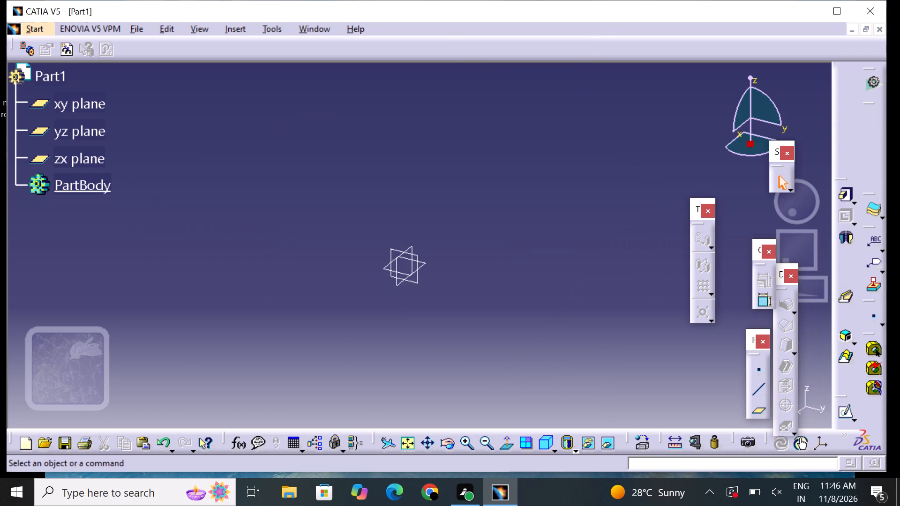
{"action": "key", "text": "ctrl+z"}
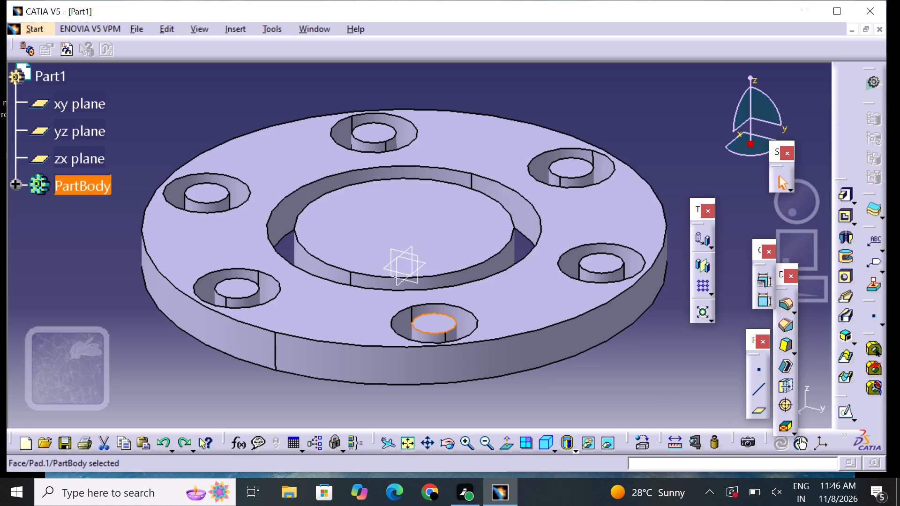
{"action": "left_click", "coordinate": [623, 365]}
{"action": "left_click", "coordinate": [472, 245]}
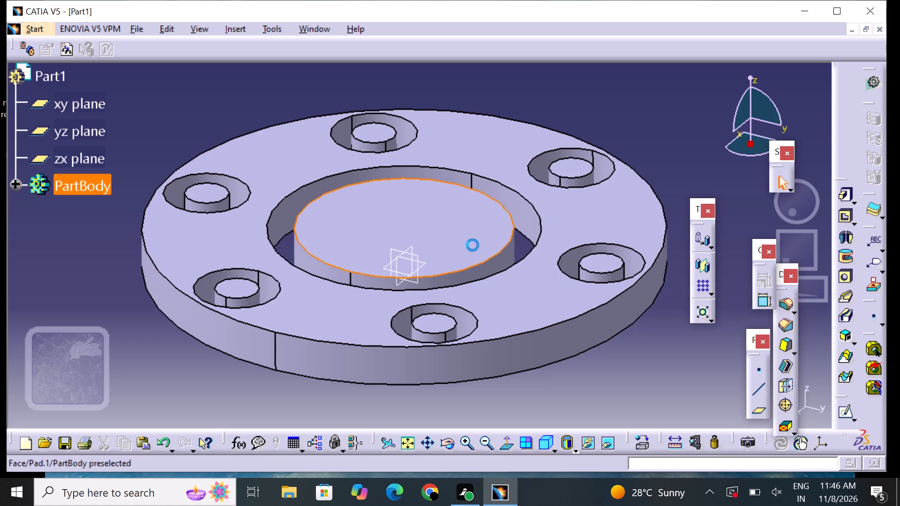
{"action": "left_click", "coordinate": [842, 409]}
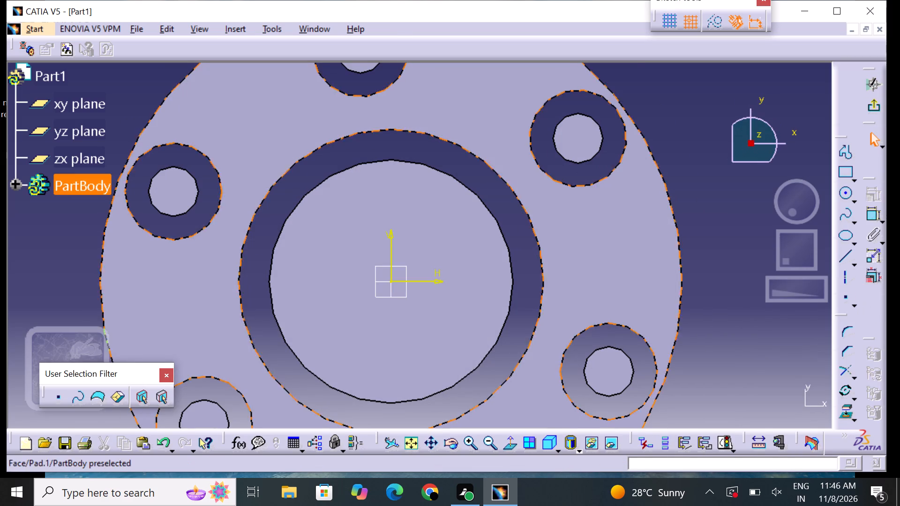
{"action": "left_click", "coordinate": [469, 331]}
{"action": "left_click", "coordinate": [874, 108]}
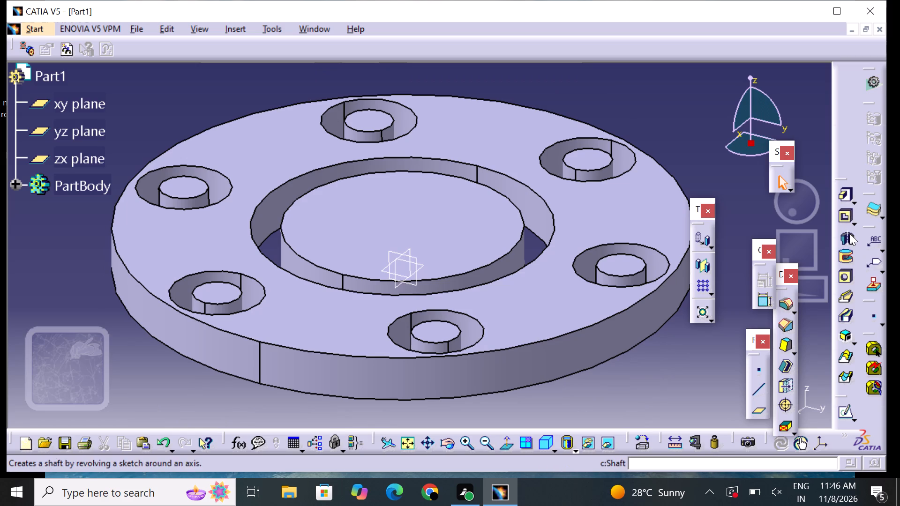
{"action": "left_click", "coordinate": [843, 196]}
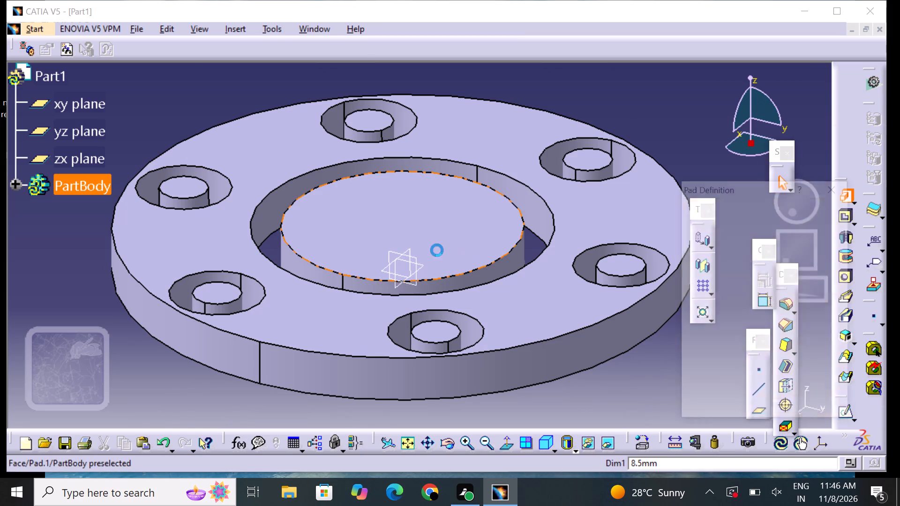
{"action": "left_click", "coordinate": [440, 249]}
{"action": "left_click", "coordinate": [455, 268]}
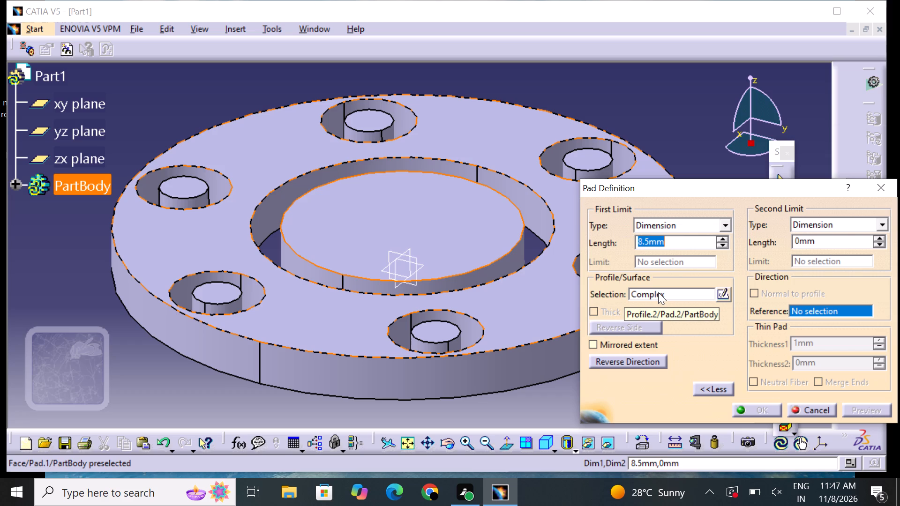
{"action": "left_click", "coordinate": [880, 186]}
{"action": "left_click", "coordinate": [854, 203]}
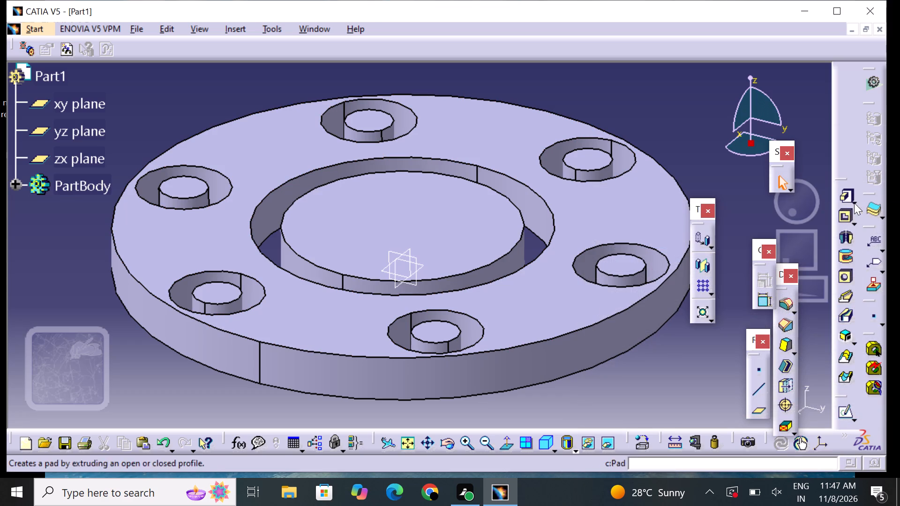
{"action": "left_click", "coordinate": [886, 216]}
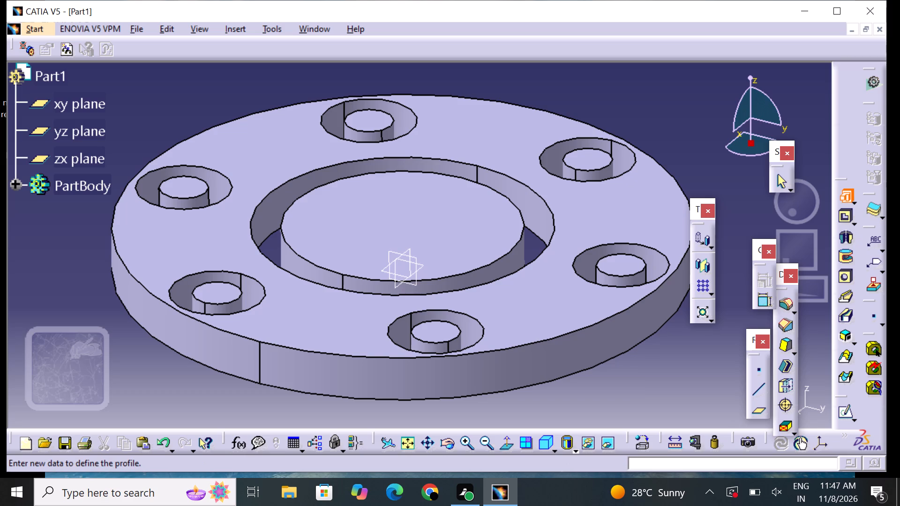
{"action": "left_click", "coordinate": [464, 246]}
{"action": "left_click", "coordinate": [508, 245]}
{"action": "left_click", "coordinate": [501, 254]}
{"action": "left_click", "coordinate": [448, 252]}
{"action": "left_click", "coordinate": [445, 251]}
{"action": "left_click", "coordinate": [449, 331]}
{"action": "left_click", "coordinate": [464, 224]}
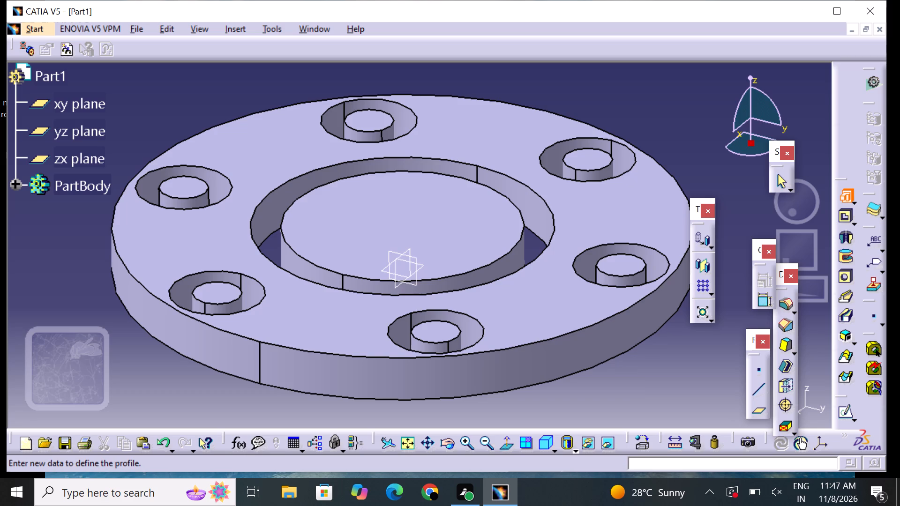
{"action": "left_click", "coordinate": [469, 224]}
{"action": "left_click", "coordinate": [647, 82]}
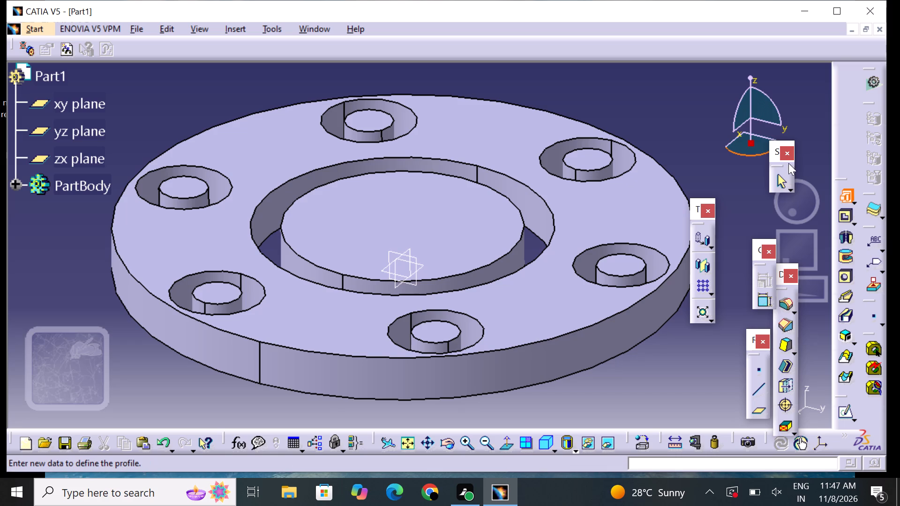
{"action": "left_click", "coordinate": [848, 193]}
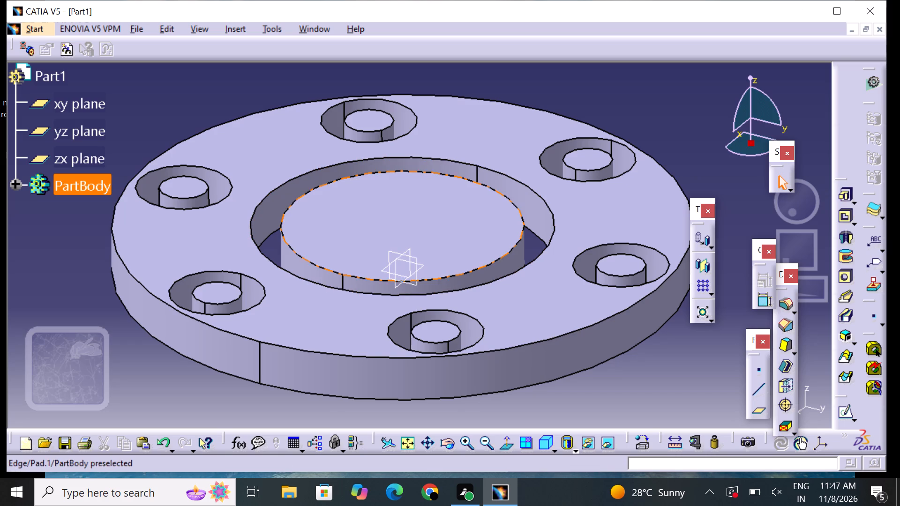
Sketch a circle about 40 mm in diameter, centred on the origin, on the central disc's top face.
{"action": "left_click", "coordinate": [467, 216]}
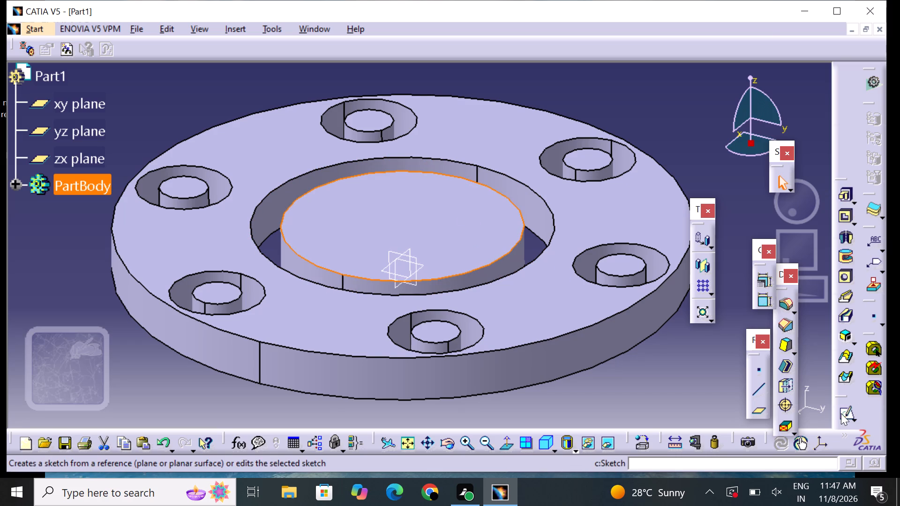
{"action": "left_click_drag", "start_coordinate": [841, 413], "coordinate": [845, 409]}
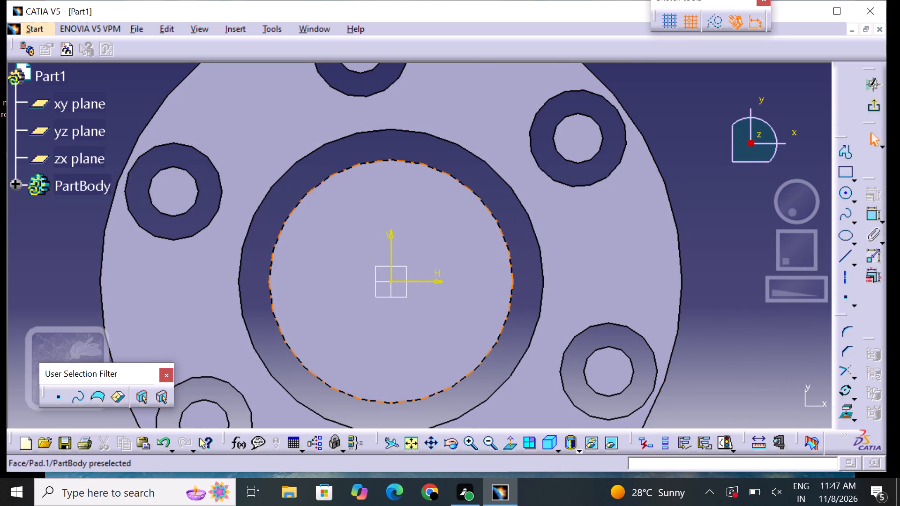
{"action": "middle_click_drag", "start_coordinate": [446, 250], "coordinate": [497, 164]}
{"action": "left_click", "coordinate": [840, 194]}
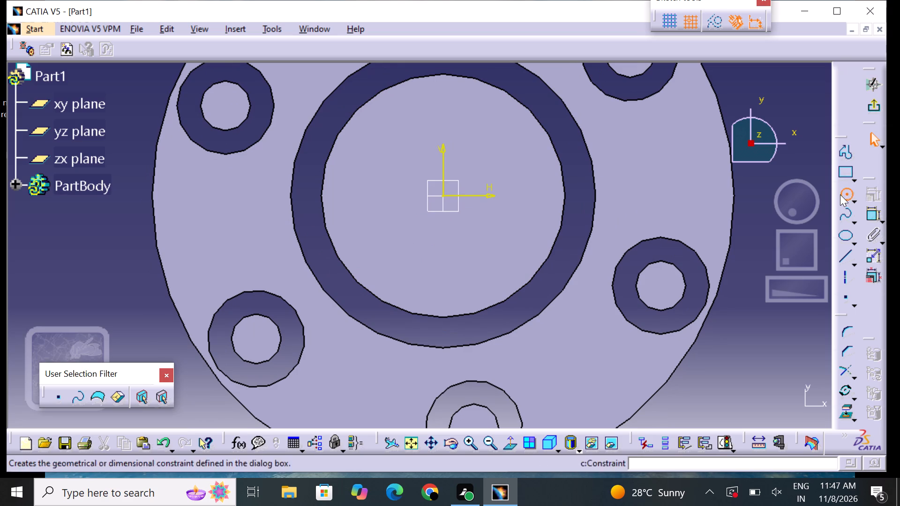
{"action": "left_click", "coordinate": [442, 199]}
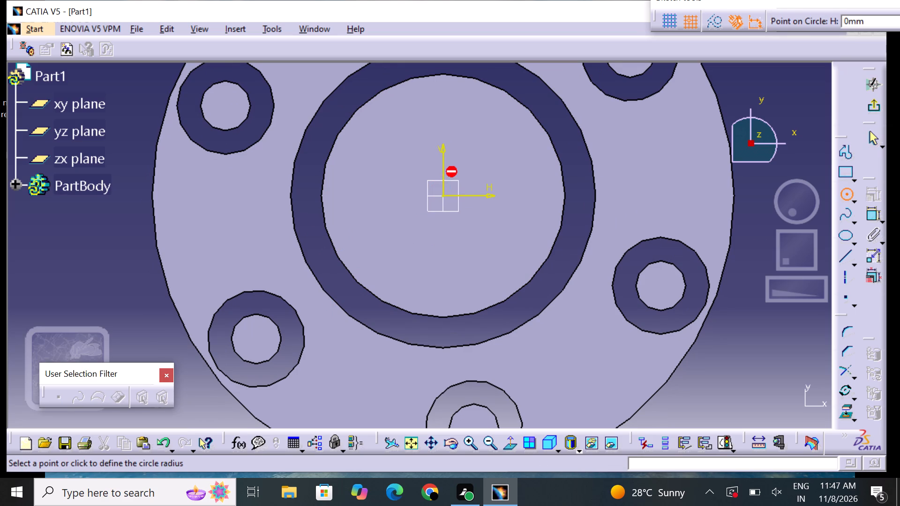
{"action": "left_click", "coordinate": [543, 176]}
{"action": "left_click", "coordinate": [585, 196]}
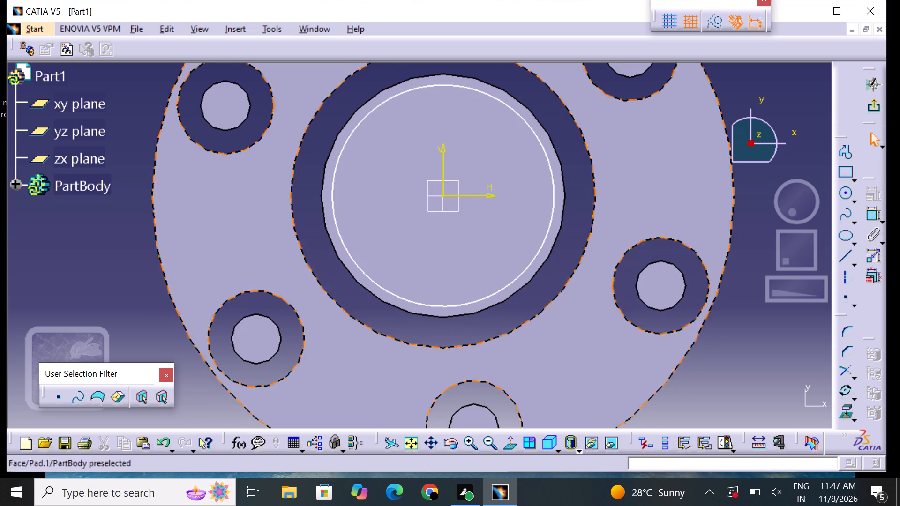
{"action": "left_click", "coordinate": [873, 108]}
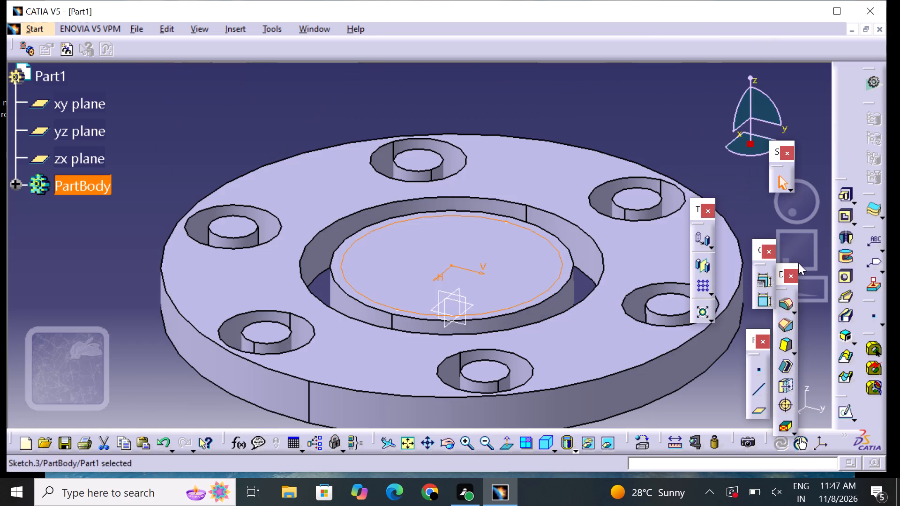
Extrude the new circle upward from the central disc with a Pad of 85 mm length.
{"action": "left_click", "coordinate": [848, 201]}
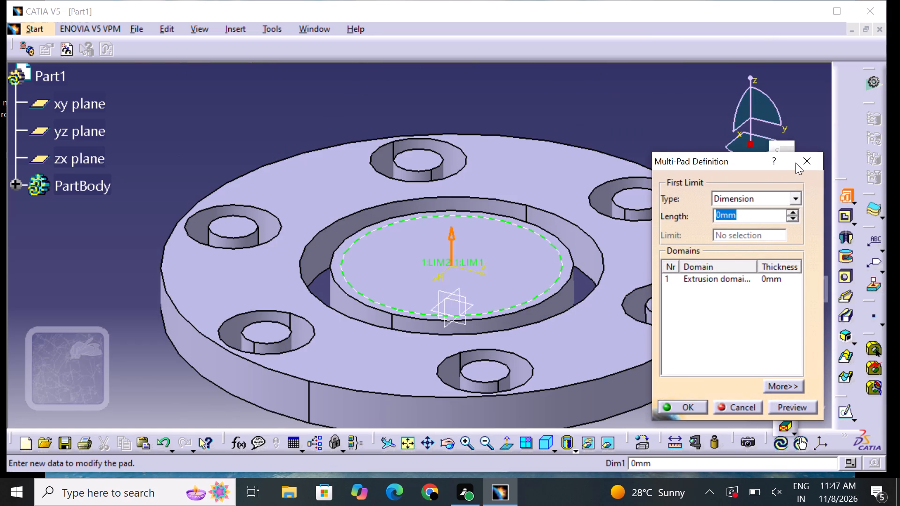
{"action": "left_click", "coordinate": [801, 157]}
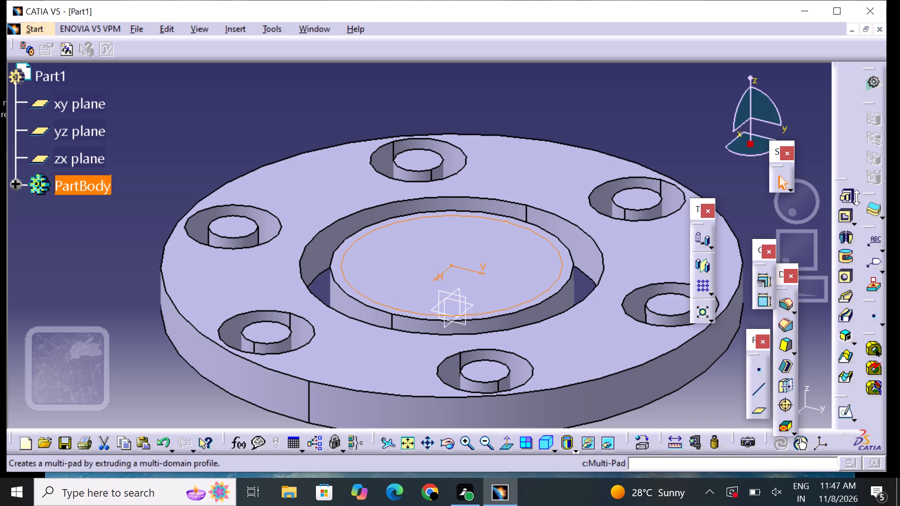
{"action": "left_click", "coordinate": [856, 198]}
{"action": "left_click_drag", "start_coordinate": [841, 208], "coordinate": [848, 208]}
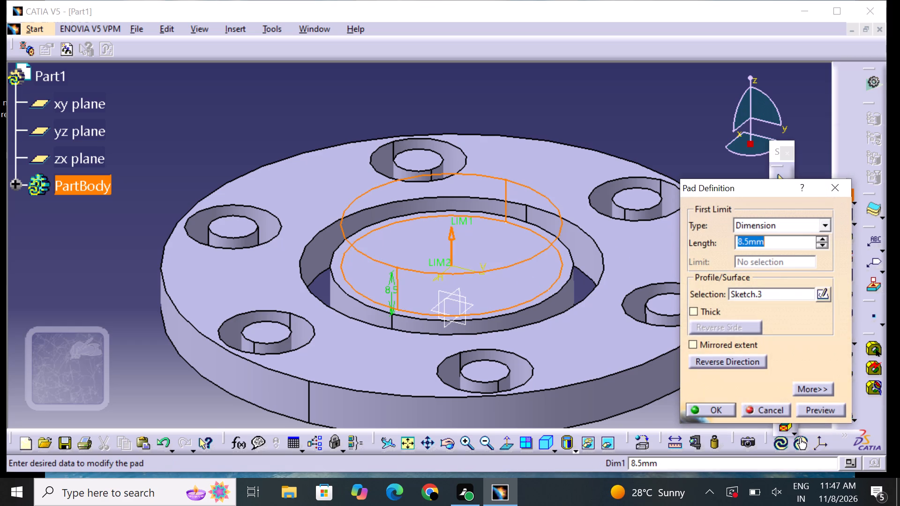
{"action": "key", "text": "BackSpace"}
{"action": "type", "text": "85"}
{"action": "key", "text": "Return"}
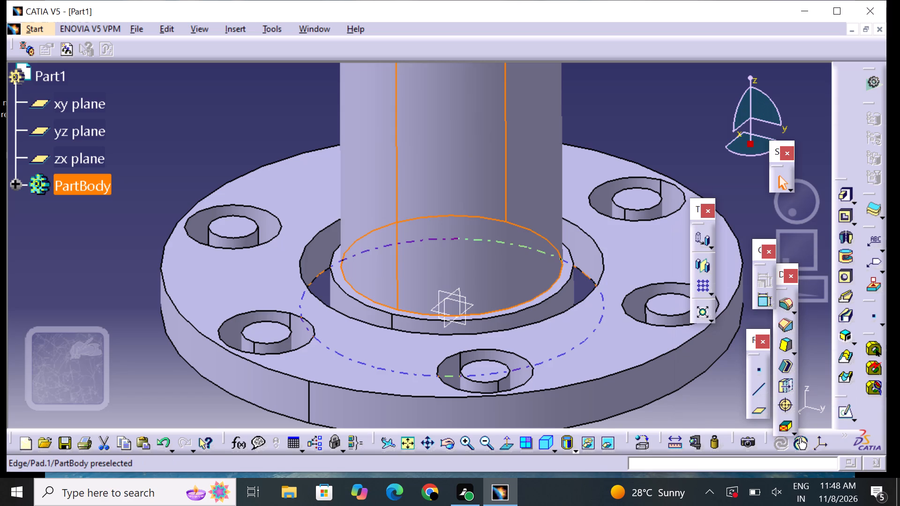
{"action": "left_click", "coordinate": [679, 101]}
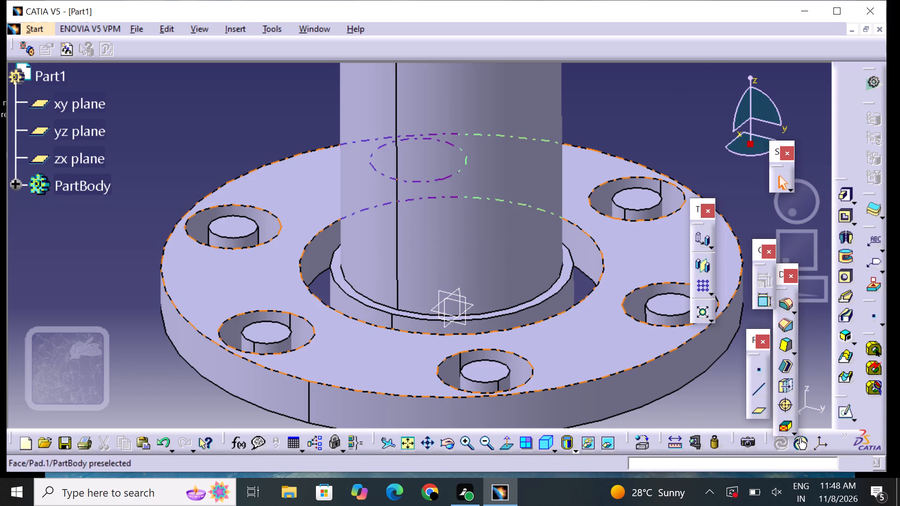
Examine the central cylinder and the flange around it from several angles.
{"action": "middle_click_drag", "start_coordinate": [653, 238], "coordinate": [621, 379]}
{"action": "right_click_drag", "start_coordinate": [654, 238], "coordinate": [621, 379]}
{"action": "left_click", "coordinate": [488, 443]}
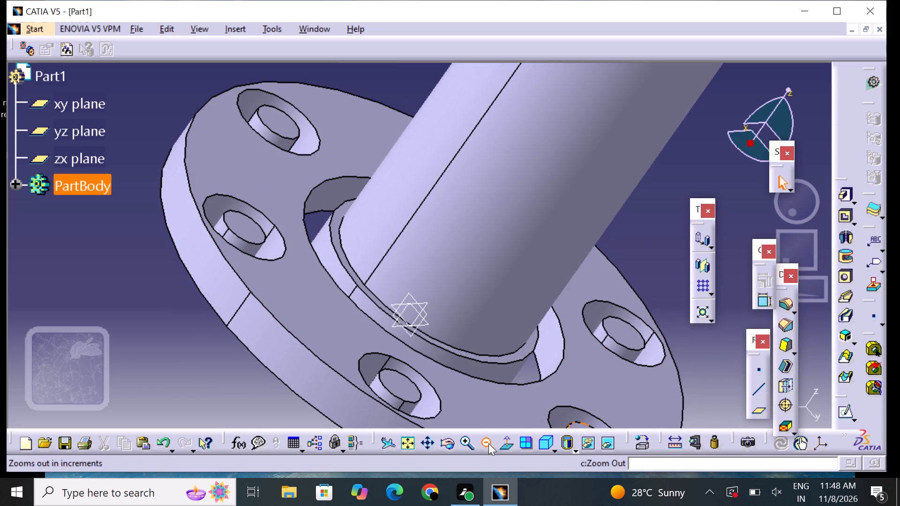
{"action": "left_click", "coordinate": [488, 443]}
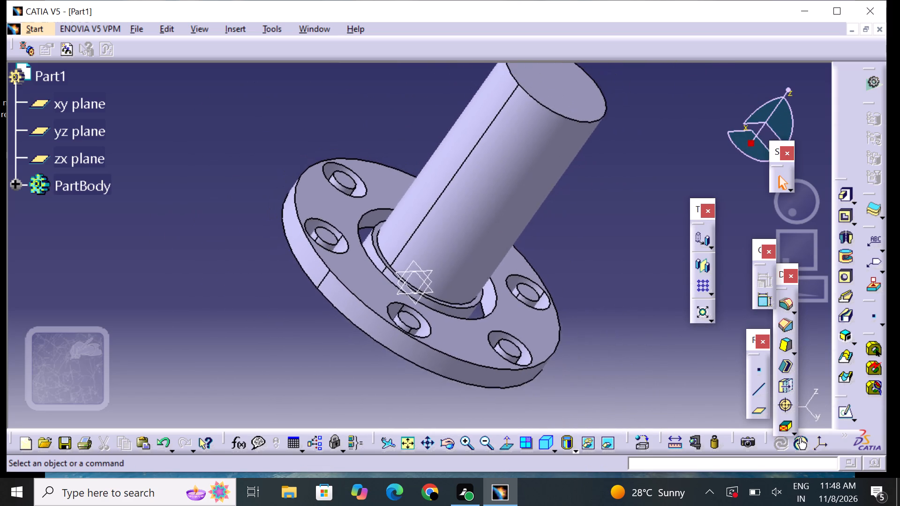
{"action": "middle_click_drag", "start_coordinate": [285, 95], "coordinate": [274, 203]}
{"action": "right_click_drag", "start_coordinate": [291, 96], "coordinate": [274, 203]}
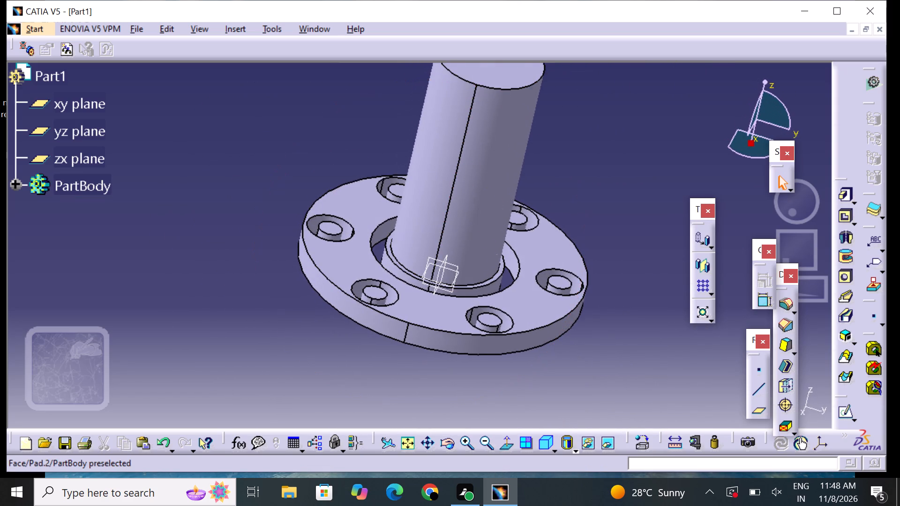
{"action": "middle_click_drag", "start_coordinate": [558, 114], "coordinate": [518, 91]}
{"action": "right_click_drag", "start_coordinate": [559, 114], "coordinate": [518, 91]}
{"action": "middle_click_drag", "start_coordinate": [517, 91], "coordinate": [484, 212]}
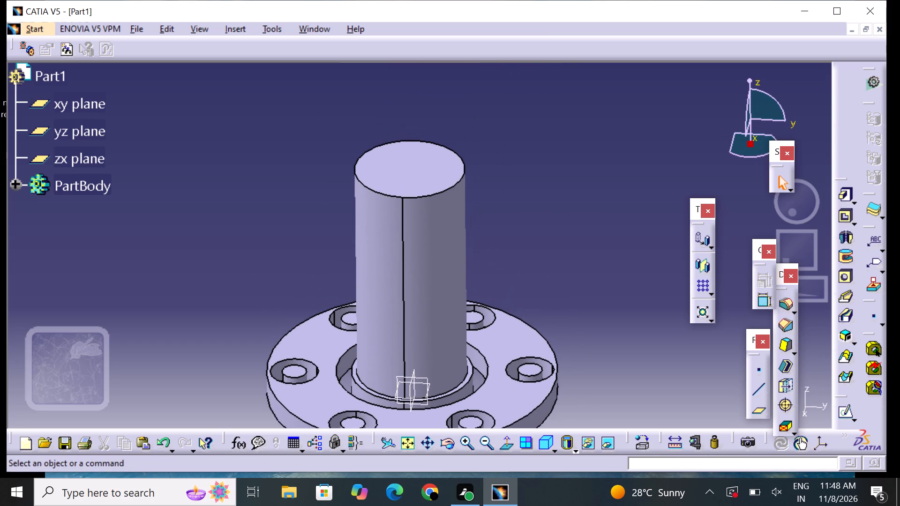
{"action": "middle_click_drag", "start_coordinate": [484, 212], "coordinate": [501, 211]}
{"action": "middle_click_drag", "start_coordinate": [503, 309], "coordinate": [511, 287]}
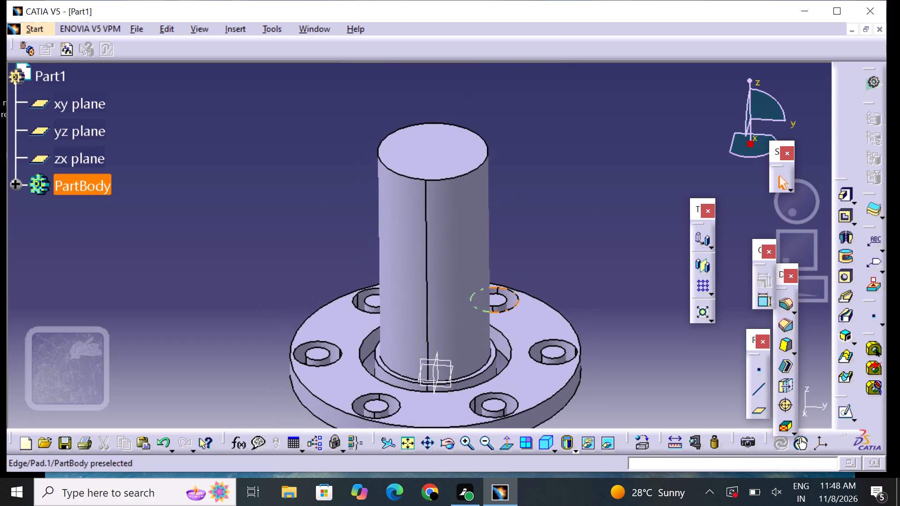
Open a new sketch on the top face of the central cylinder, with the whole flange in view.
{"action": "middle_click_drag", "start_coordinate": [511, 287], "coordinate": [516, 253]}
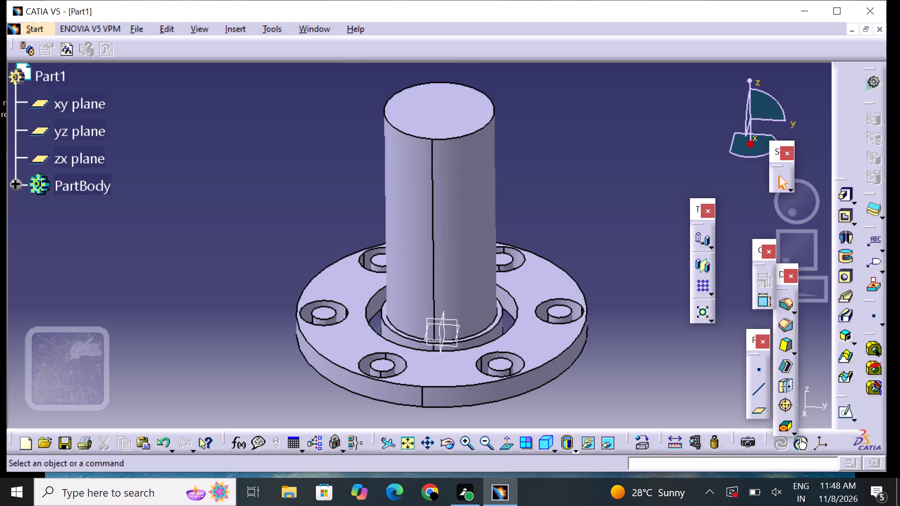
{"action": "left_click", "coordinate": [450, 116]}
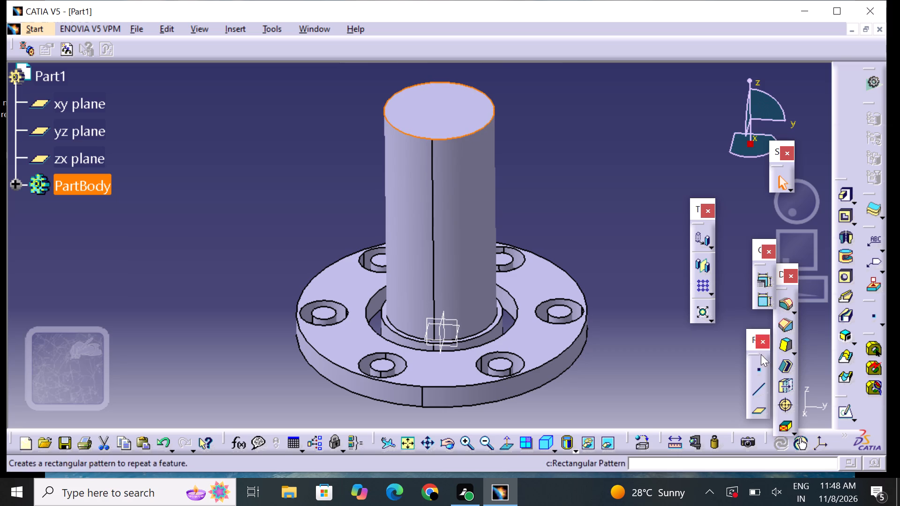
{"action": "left_click", "coordinate": [844, 408]}
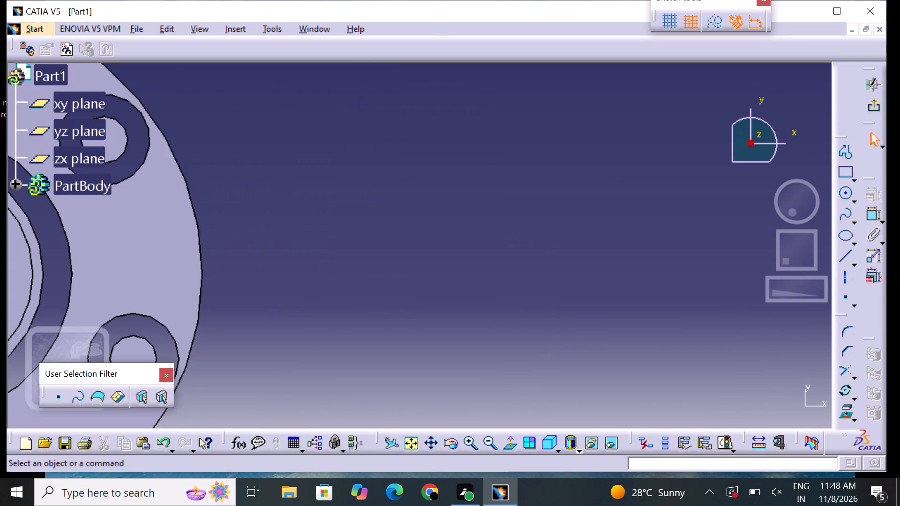
{"action": "middle_click_drag", "start_coordinate": [223, 237], "coordinate": [667, 239]}
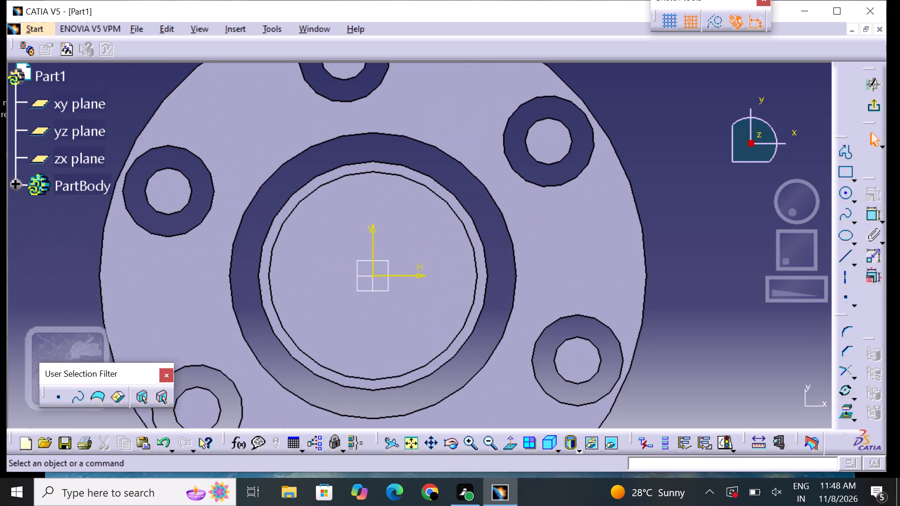
{"action": "left_click", "coordinate": [493, 445]}
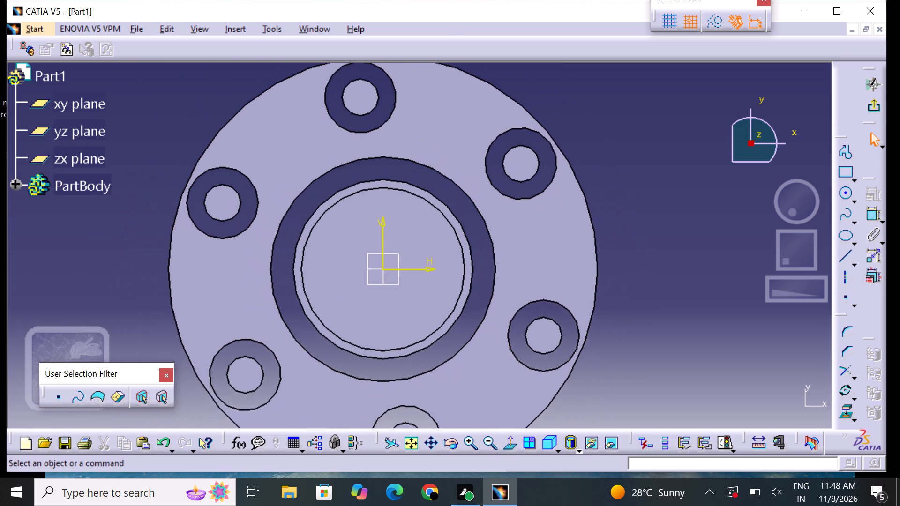
{"action": "middle_click_drag", "start_coordinate": [455, 305], "coordinate": [492, 282]}
{"action": "left_click", "coordinate": [570, 312]}
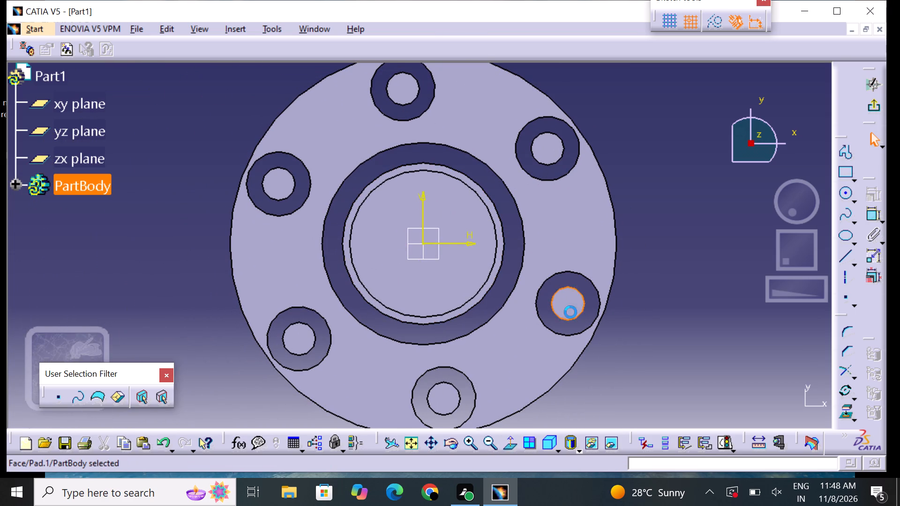
{"action": "left_click", "coordinate": [636, 288]}
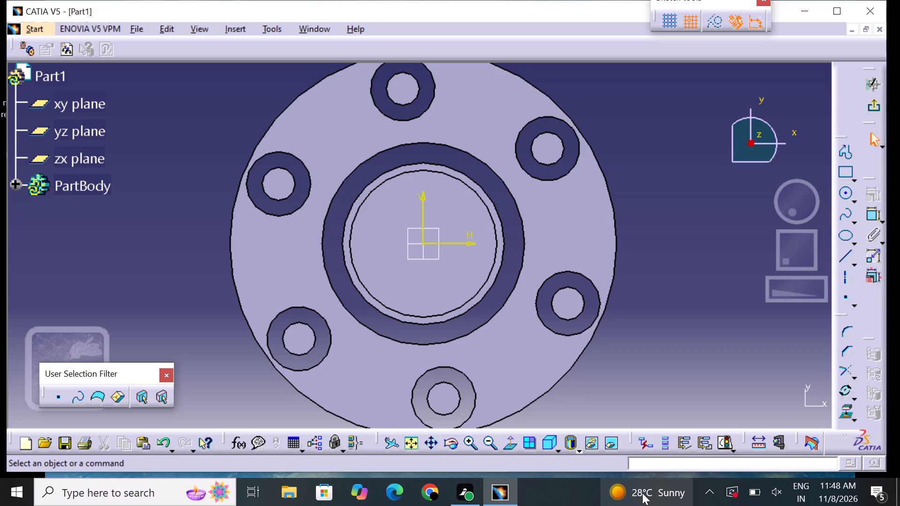
{"action": "left_click", "coordinate": [489, 449]}
{"action": "middle_click_drag", "start_coordinate": [540, 324], "coordinate": [551, 333]}
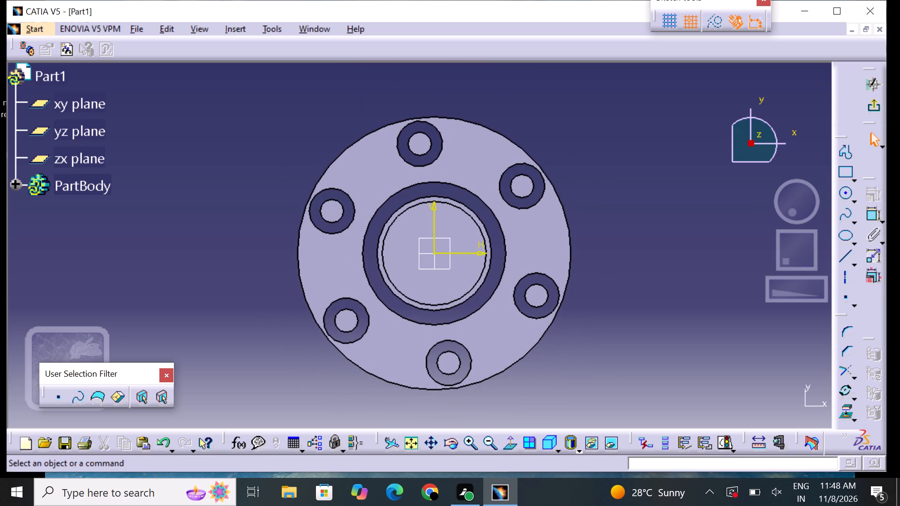
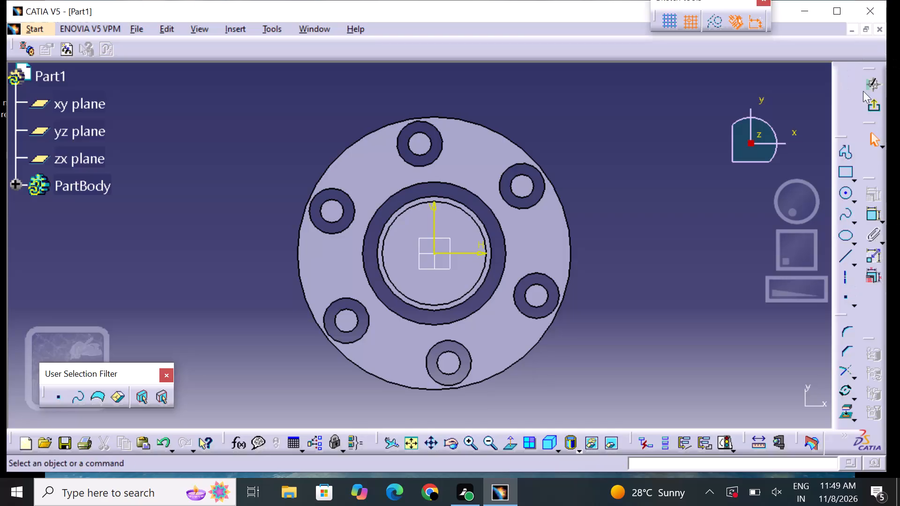
Sketch a centred rectangle about 40 mm wide and 60 mm high, centred on the origin.
{"action": "left_click", "coordinate": [855, 177]}
{"action": "left_click", "coordinate": [868, 191]}
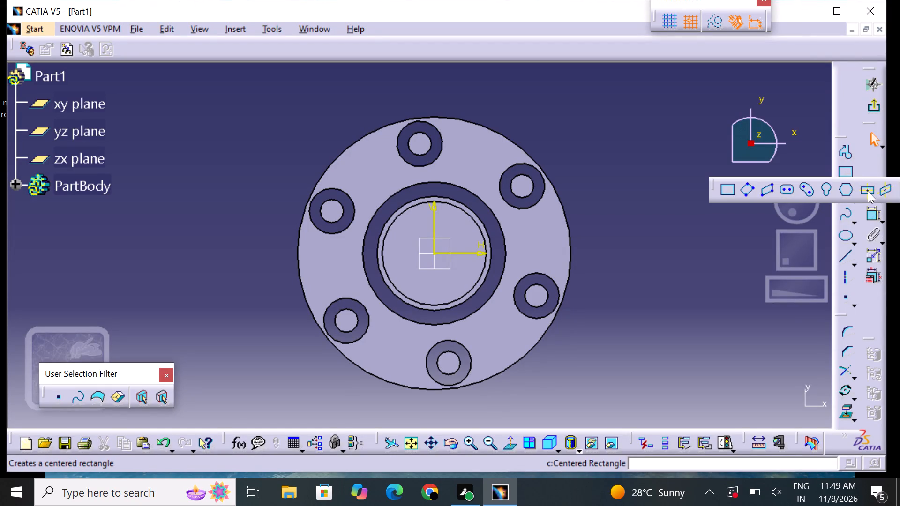
{"action": "left_click", "coordinate": [437, 255]}
{"action": "left_click", "coordinate": [484, 173]}
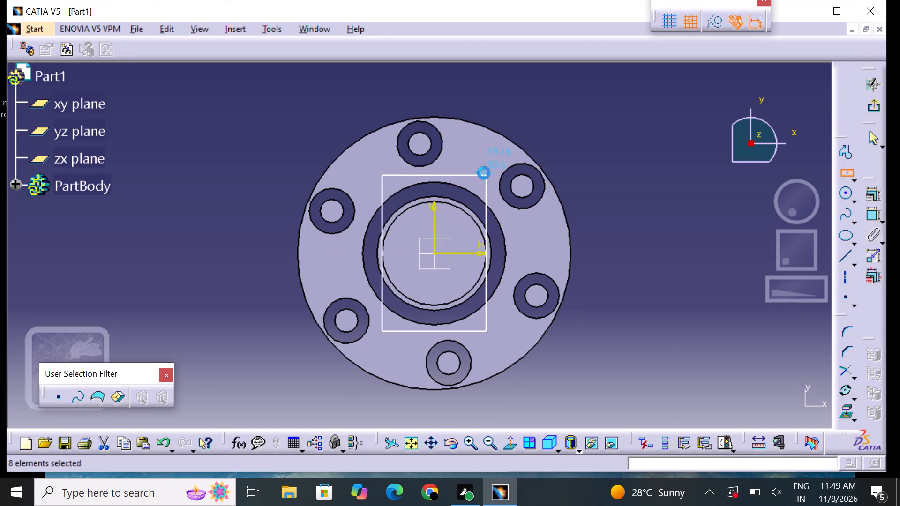
{"action": "left_click", "coordinate": [656, 246]}
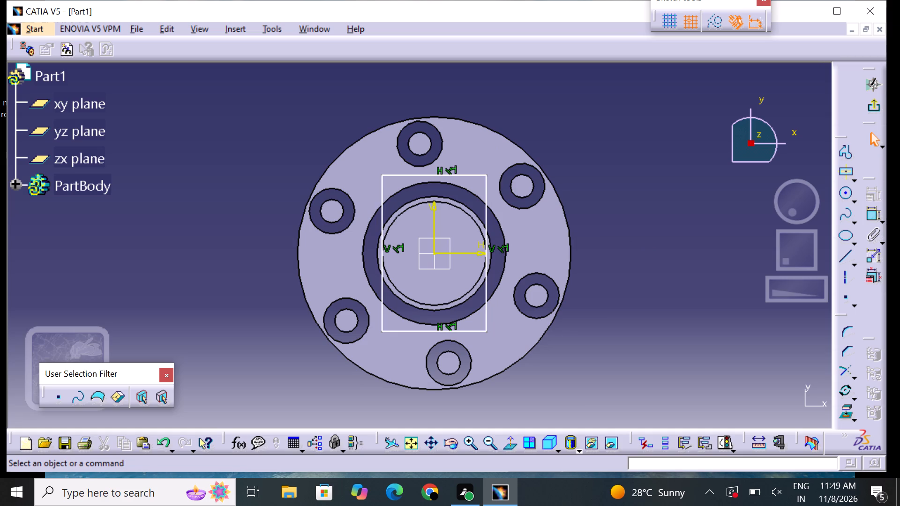
Dimension the rectangle's width below its bottom edge.
{"action": "left_click", "coordinate": [874, 217]}
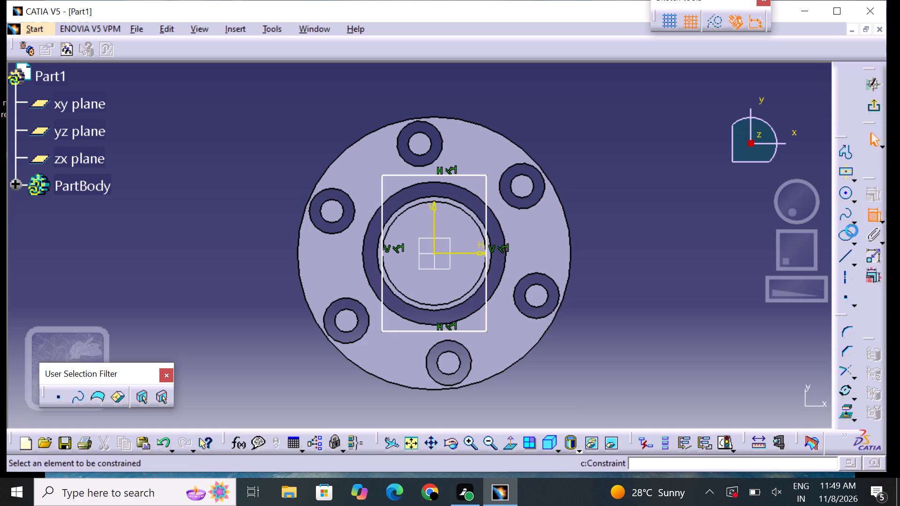
{"action": "left_click", "coordinate": [469, 331]}
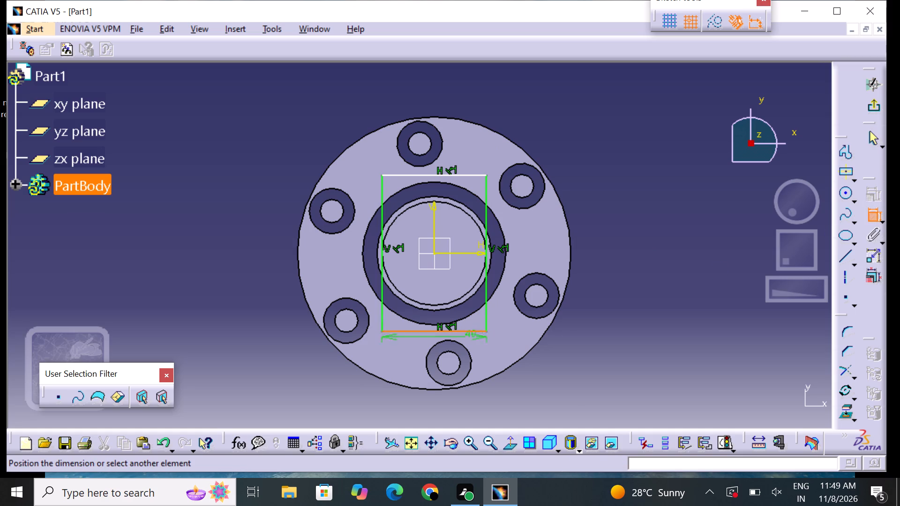
{"action": "left_click", "coordinate": [406, 350]}
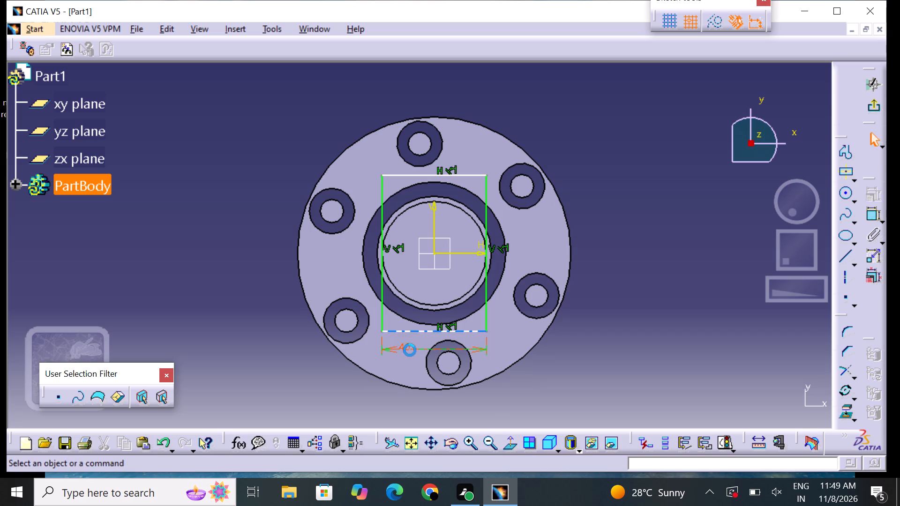
{"action": "left_click", "coordinate": [606, 392]}
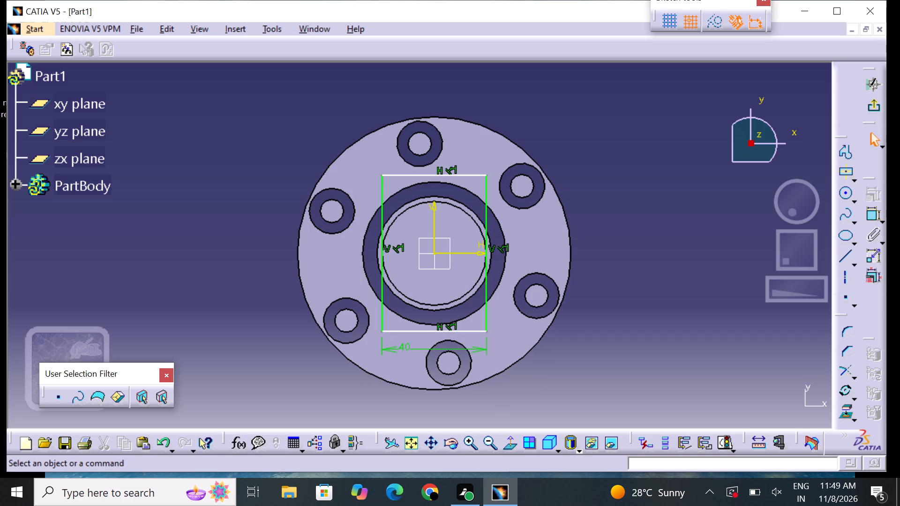
Dimension the distance from the horizontal axis to the rectangle's bottom edge and set it to 40 mm.
{"action": "left_click", "coordinate": [873, 219]}
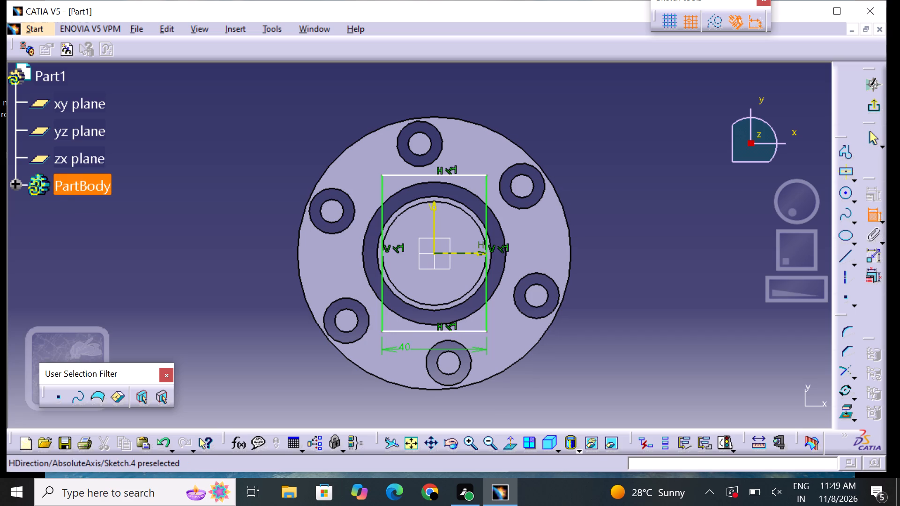
{"action": "left_click", "coordinate": [478, 253]}
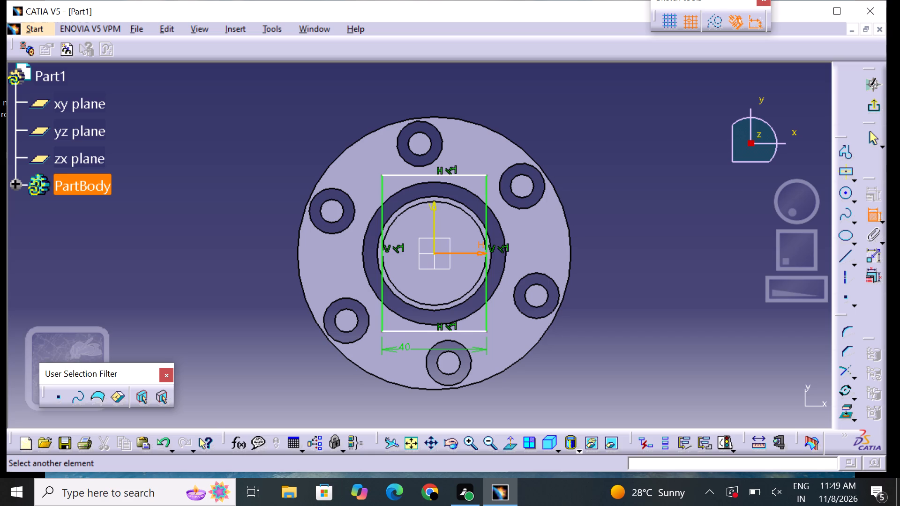
{"action": "left_click", "coordinate": [478, 331]}
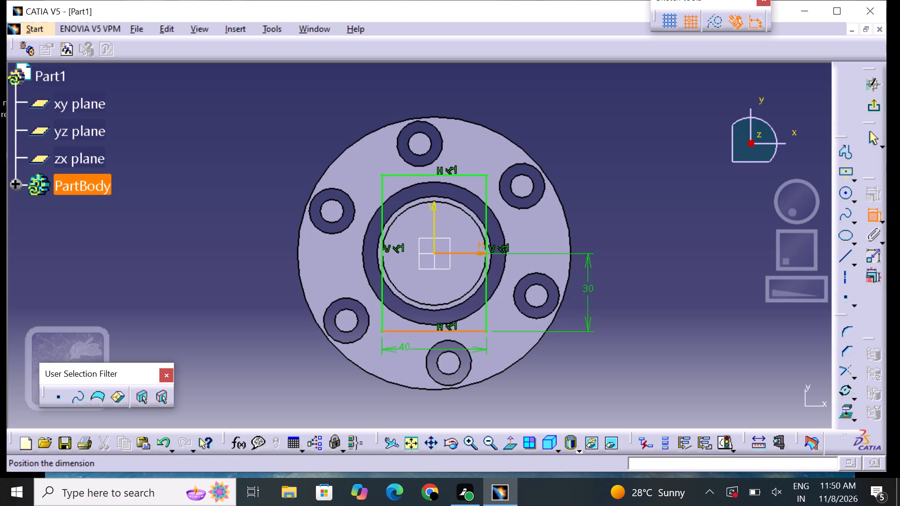
{"action": "left_click", "coordinate": [590, 292]}
{"action": "double_click", "coordinate": [590, 292]}
{"action": "key", "text": "BackSpace"}
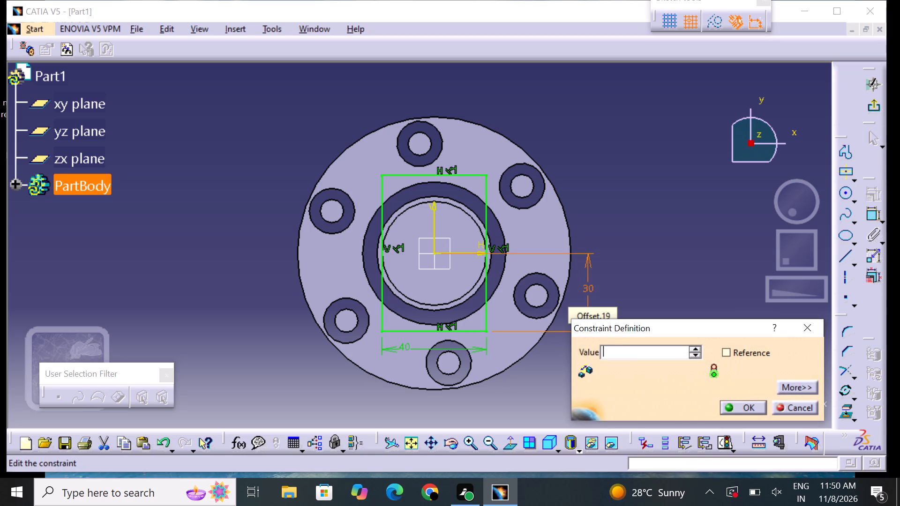
{"action": "type", "text": "40"}
{"action": "key", "text": "Return"}
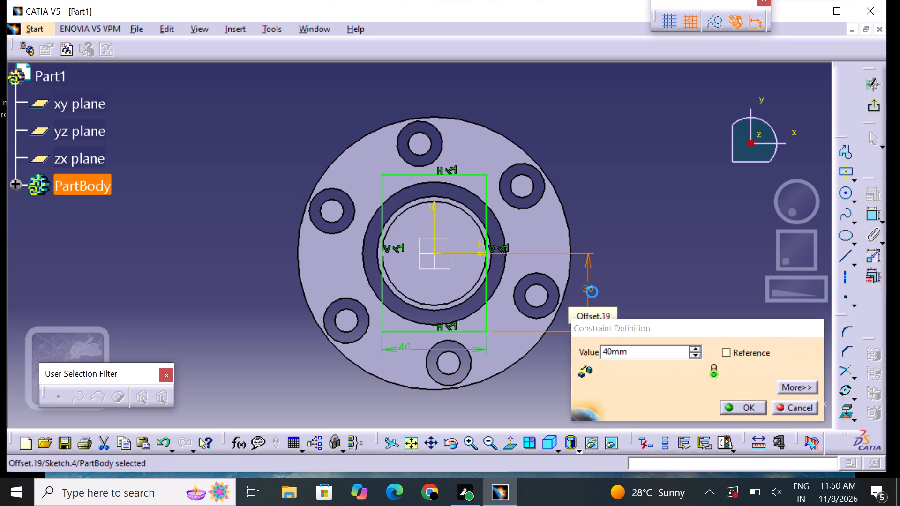
{"action": "left_click", "coordinate": [652, 284]}
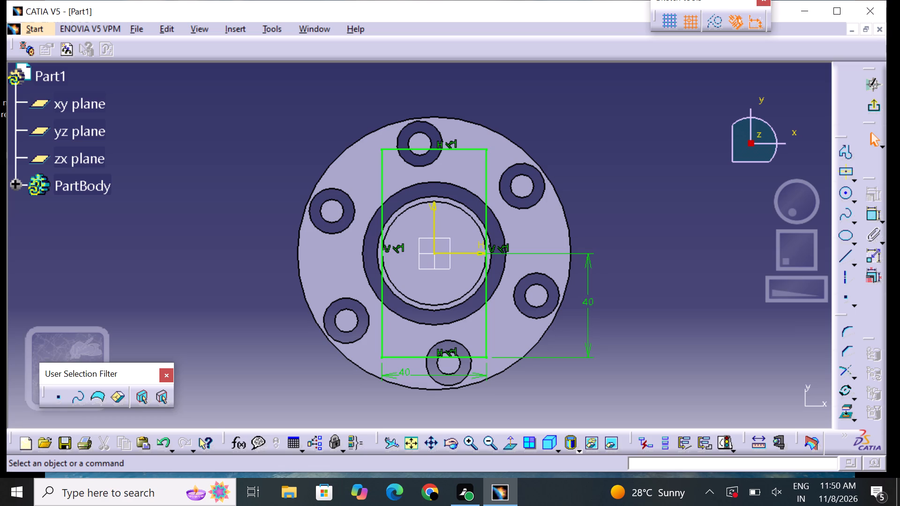
{"action": "left_click", "coordinate": [646, 196]}
Sketch a circle about 63 mm in diameter, centred on the origin, over the rectangle.
{"action": "left_click", "coordinate": [840, 194]}
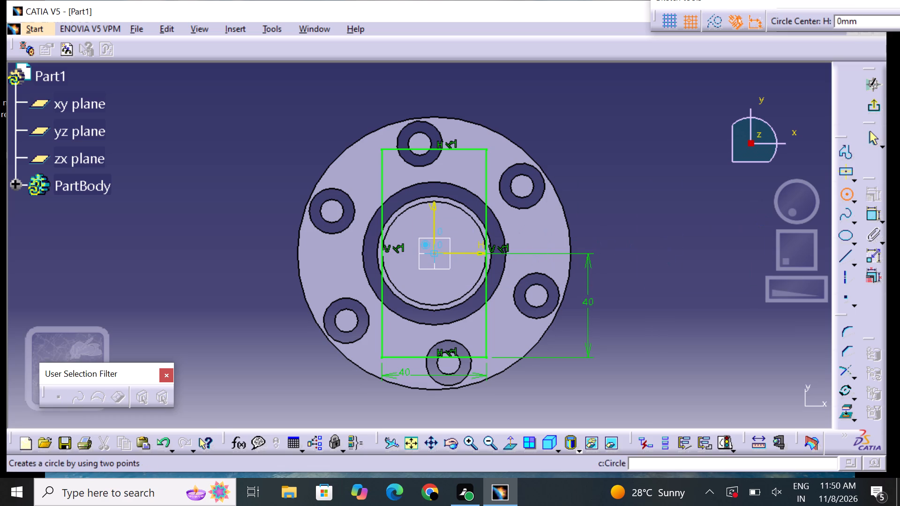
{"action": "left_click", "coordinate": [430, 253]}
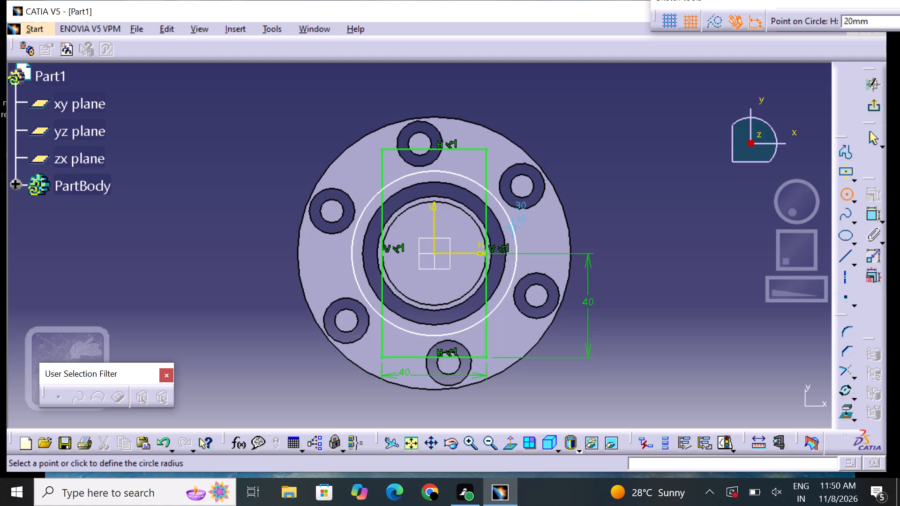
{"action": "left_click", "coordinate": [502, 232]}
{"action": "left_click", "coordinate": [715, 252]}
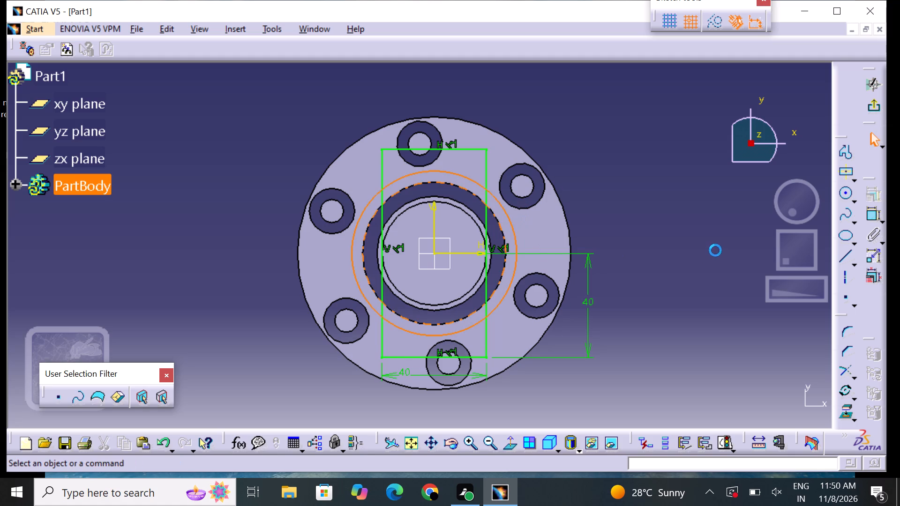
Constrain the new circle to be coincident with the outer circular edge of the ring around the central cylinder.
{"action": "left_click", "coordinate": [871, 219]}
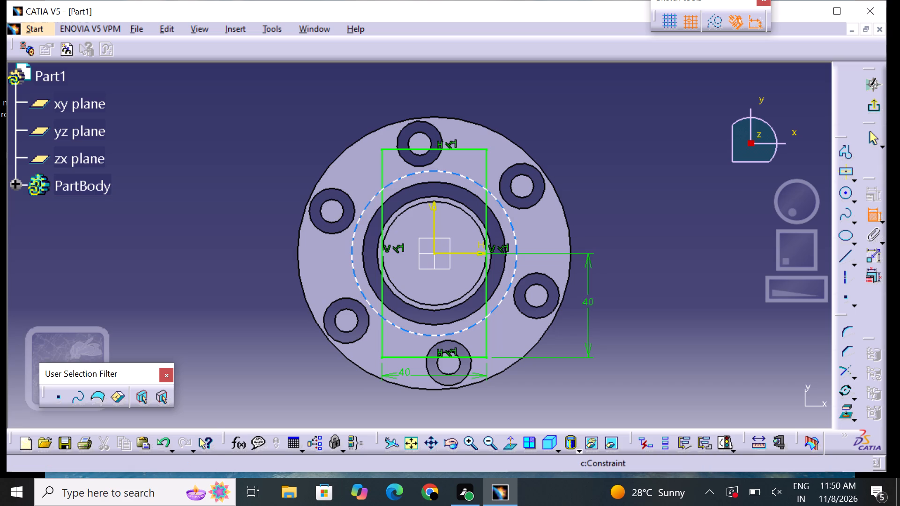
{"action": "left_click", "coordinate": [413, 333]}
{"action": "left_click", "coordinate": [425, 323]}
{"action": "right_click", "coordinate": [425, 323]}
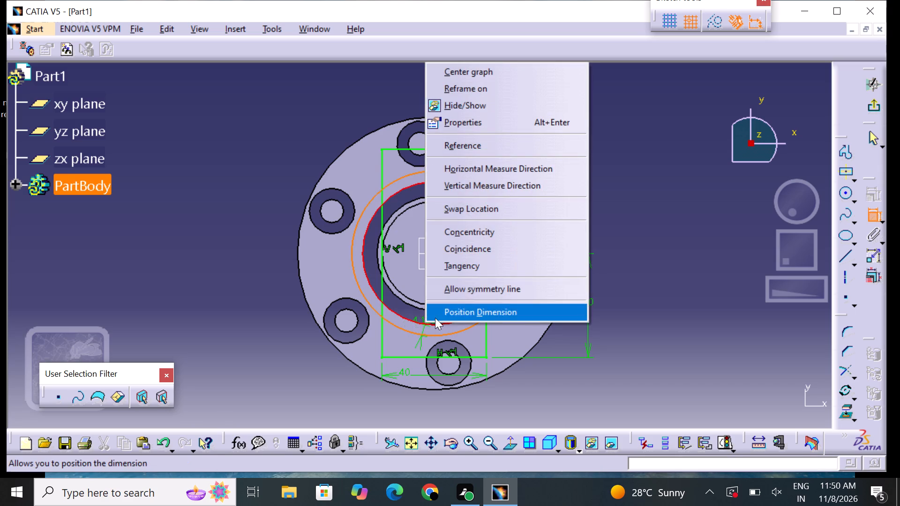
{"action": "left_click", "coordinate": [472, 253]}
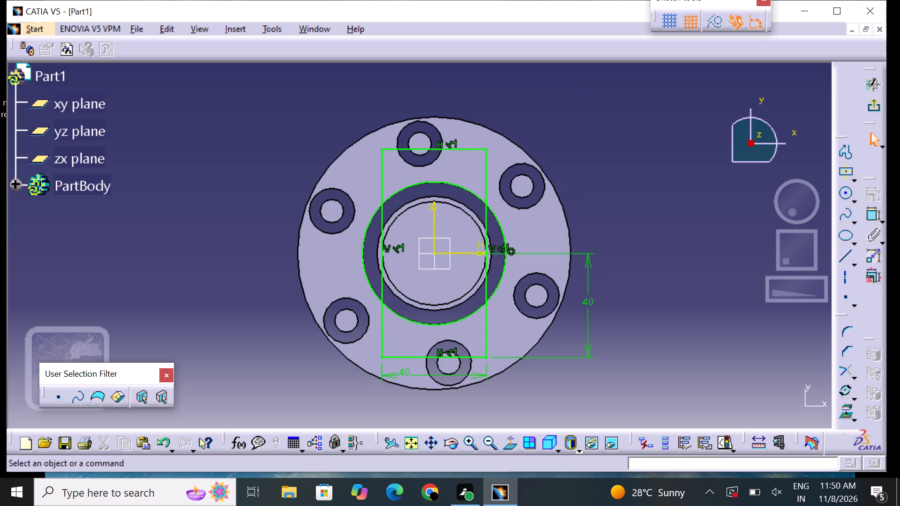
{"action": "left_click", "coordinate": [665, 322]}
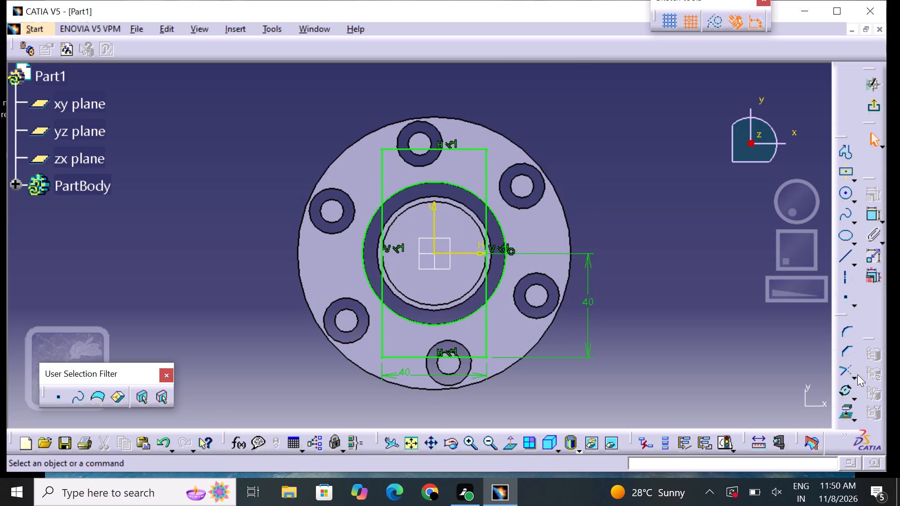
Quick Trim the circle's upper arc and both side arcs, keeping only the lower arc between the rectangle's sides.
{"action": "left_click", "coordinate": [854, 375]}
{"action": "left_click", "coordinate": [845, 386]}
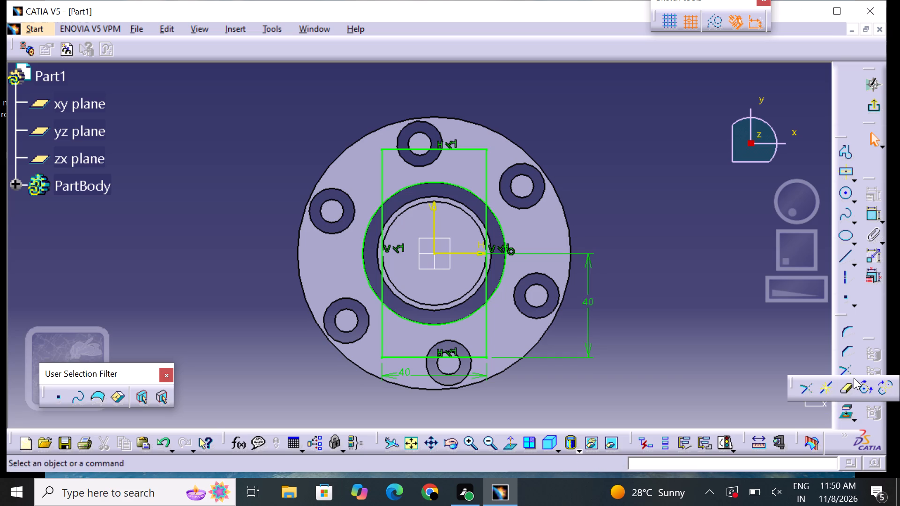
{"action": "left_click", "coordinate": [451, 185]}
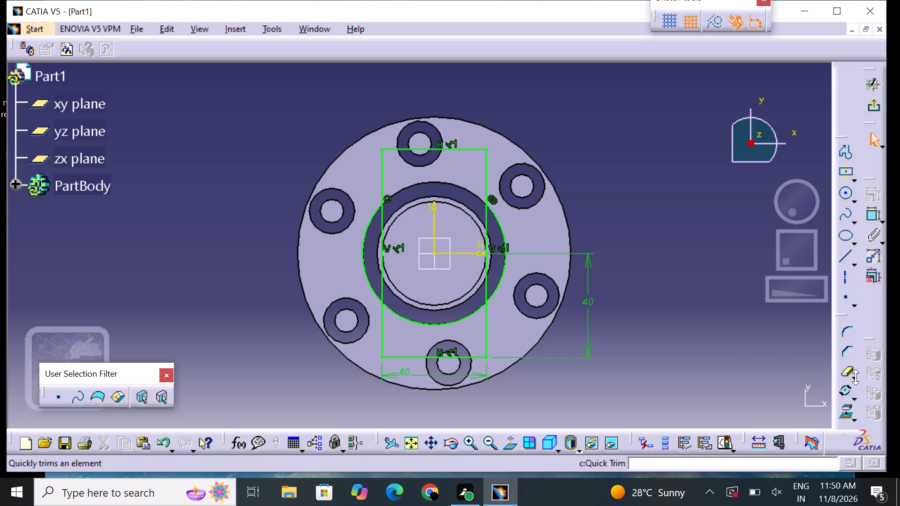
{"action": "double_click", "coordinate": [847, 368]}
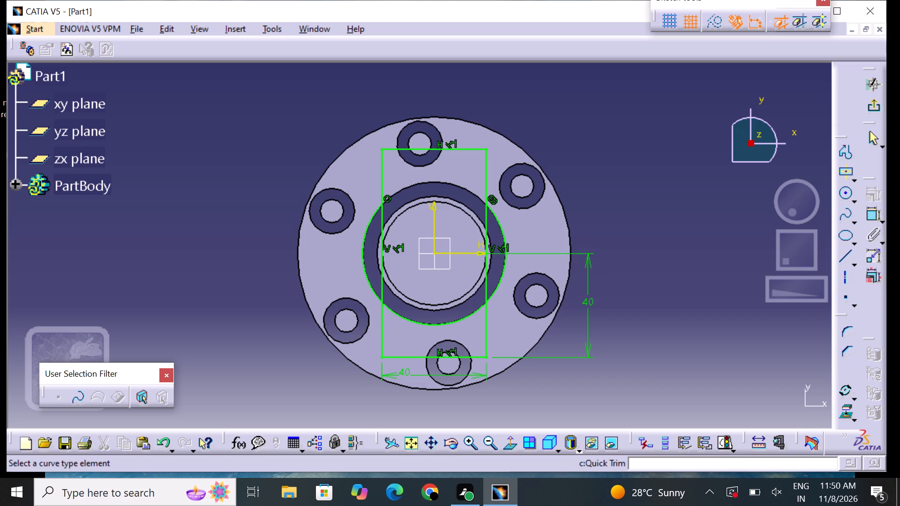
{"action": "left_click", "coordinate": [505, 235]}
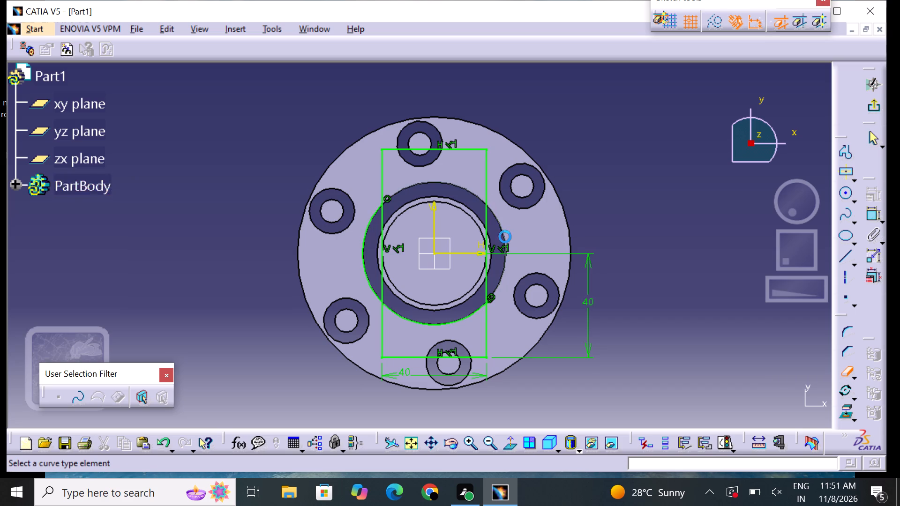
{"action": "left_click", "coordinate": [370, 231]}
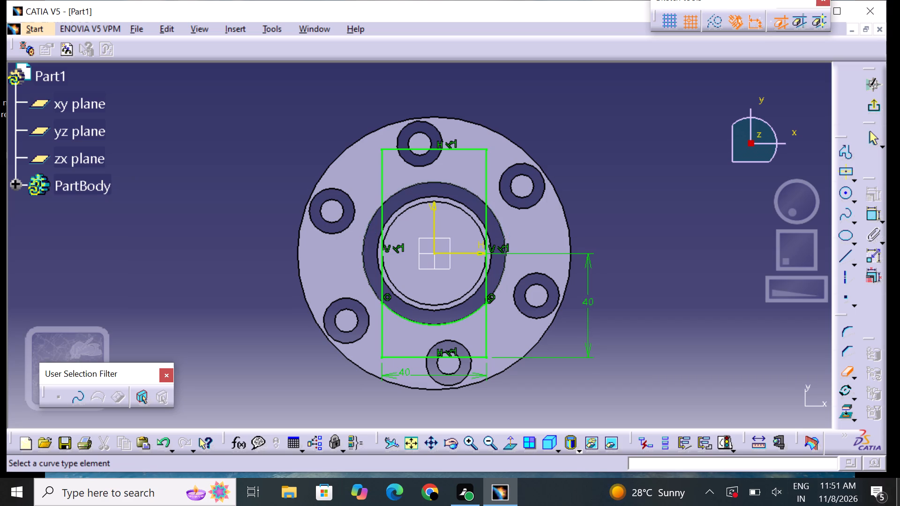
{"action": "left_click", "coordinate": [841, 372]}
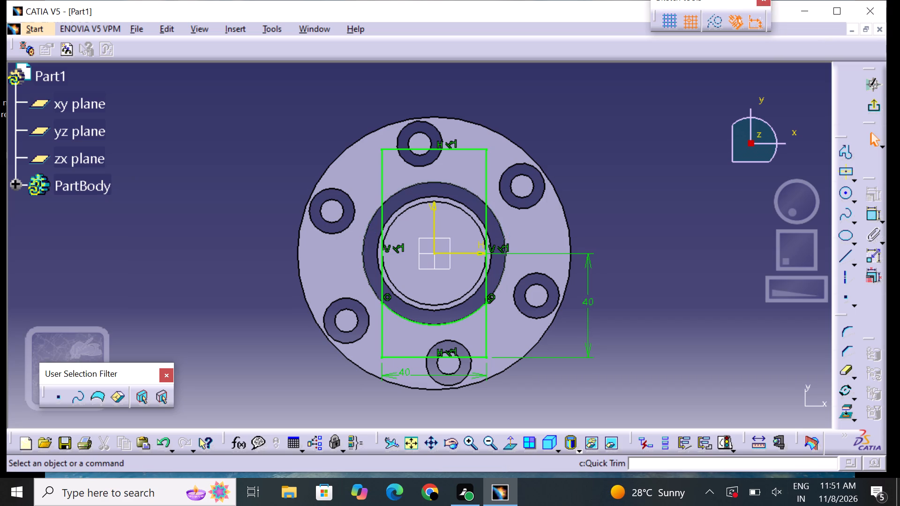
Quick Trim the rectangle's two sides above the arc and its top line, leaving a closed profile beneath the arc.
{"action": "middle_click", "coordinate": [689, 343]}
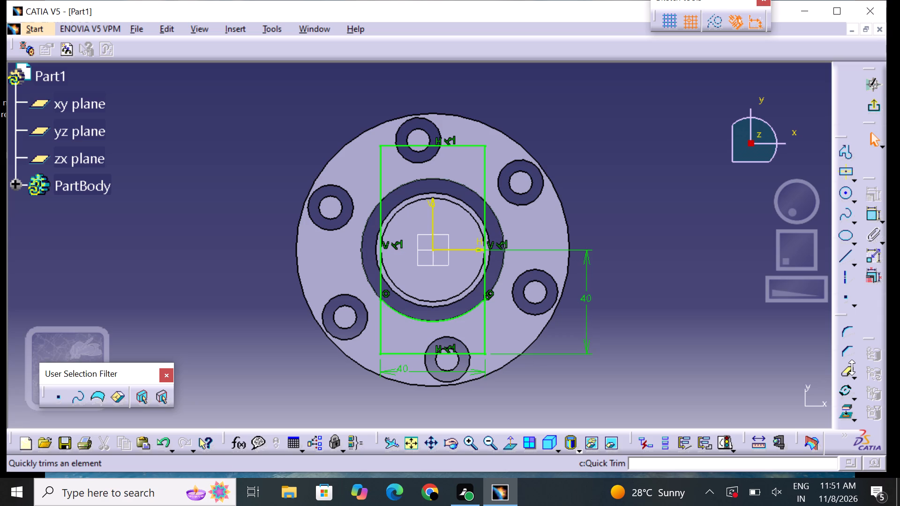
{"action": "double_click", "coordinate": [847, 369]}
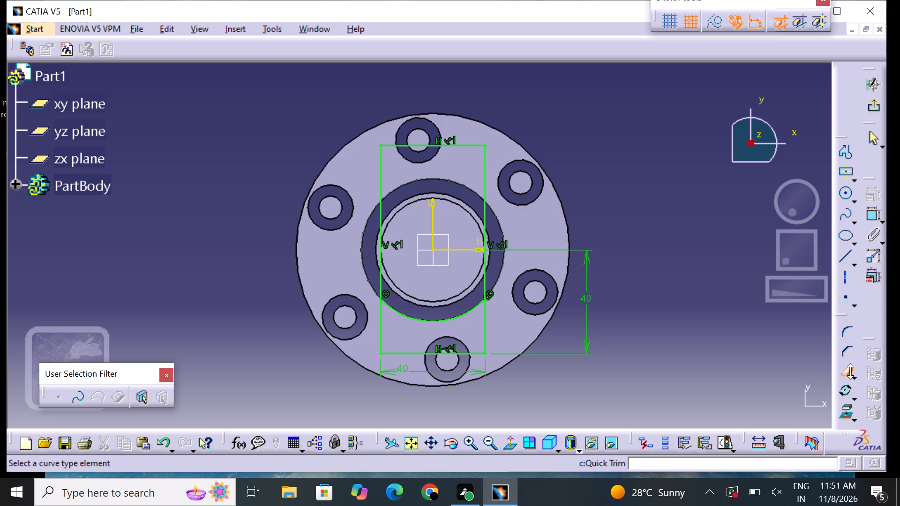
{"action": "left_click", "coordinate": [382, 206]}
{"action": "left_click", "coordinate": [485, 217]}
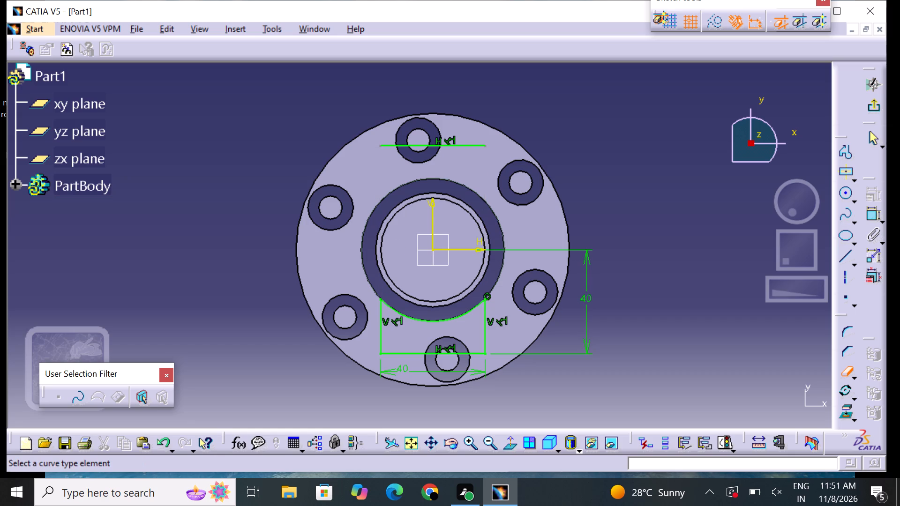
{"action": "left_click", "coordinate": [473, 147]}
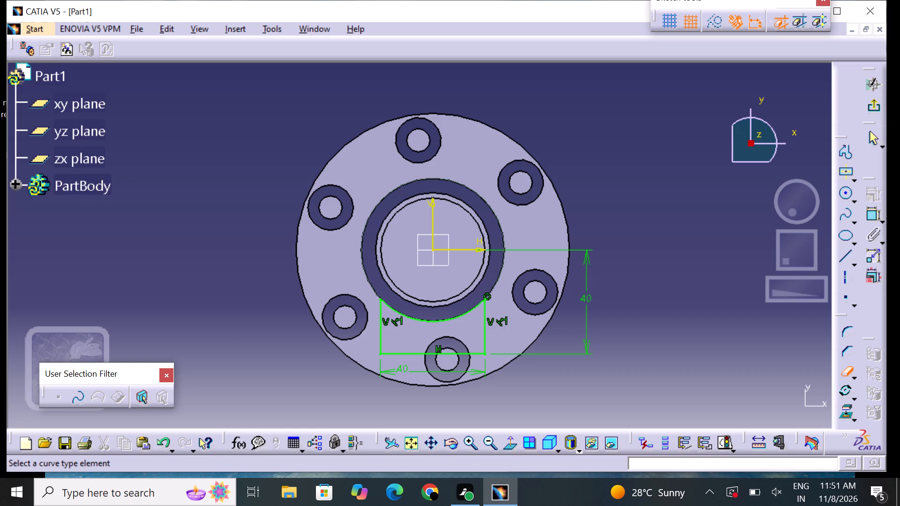
{"action": "left_click", "coordinate": [847, 370]}
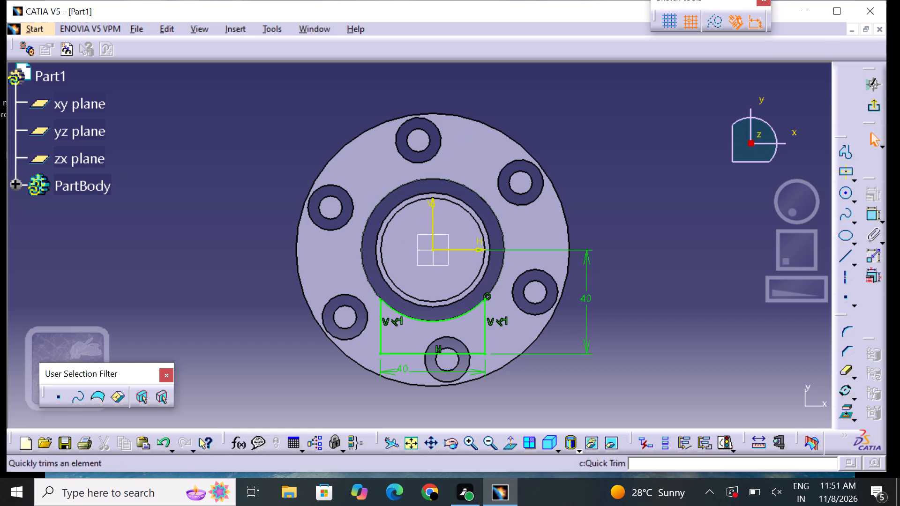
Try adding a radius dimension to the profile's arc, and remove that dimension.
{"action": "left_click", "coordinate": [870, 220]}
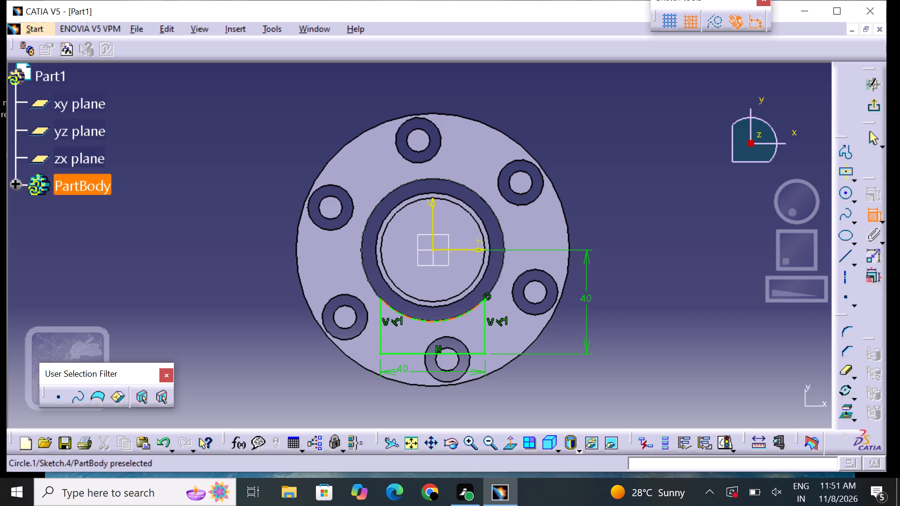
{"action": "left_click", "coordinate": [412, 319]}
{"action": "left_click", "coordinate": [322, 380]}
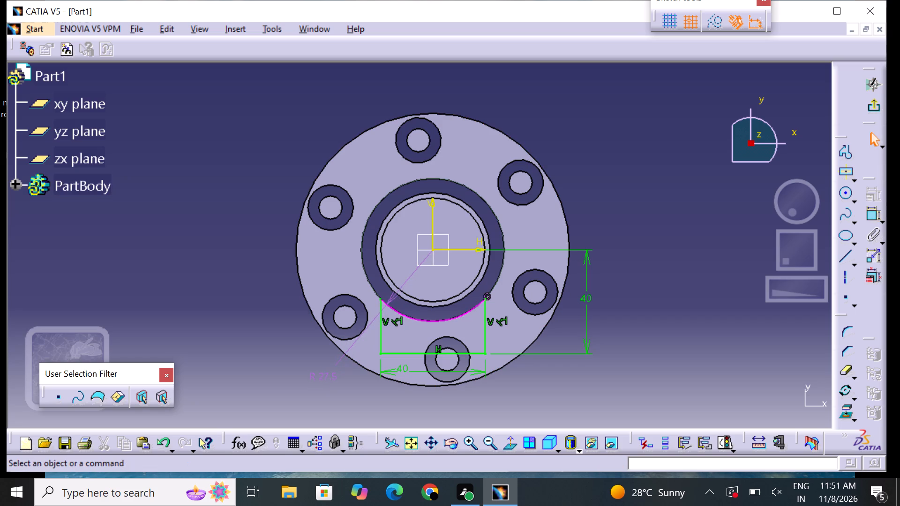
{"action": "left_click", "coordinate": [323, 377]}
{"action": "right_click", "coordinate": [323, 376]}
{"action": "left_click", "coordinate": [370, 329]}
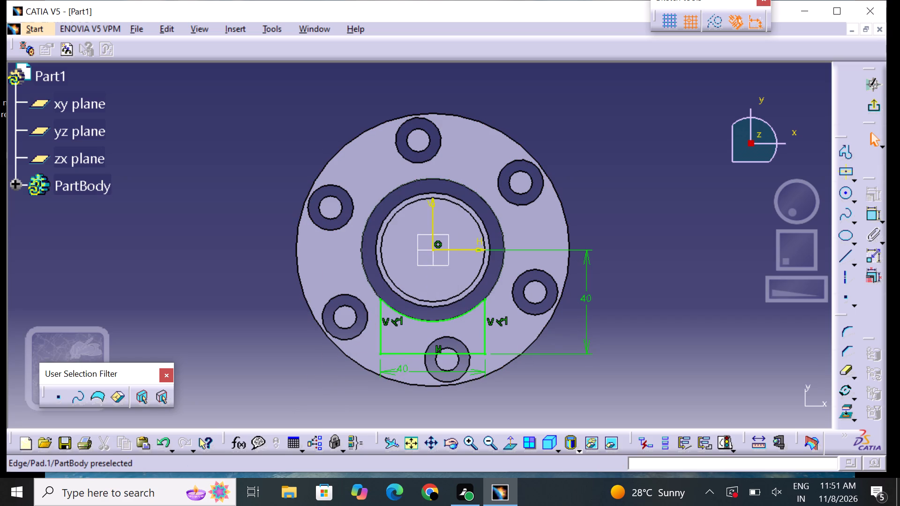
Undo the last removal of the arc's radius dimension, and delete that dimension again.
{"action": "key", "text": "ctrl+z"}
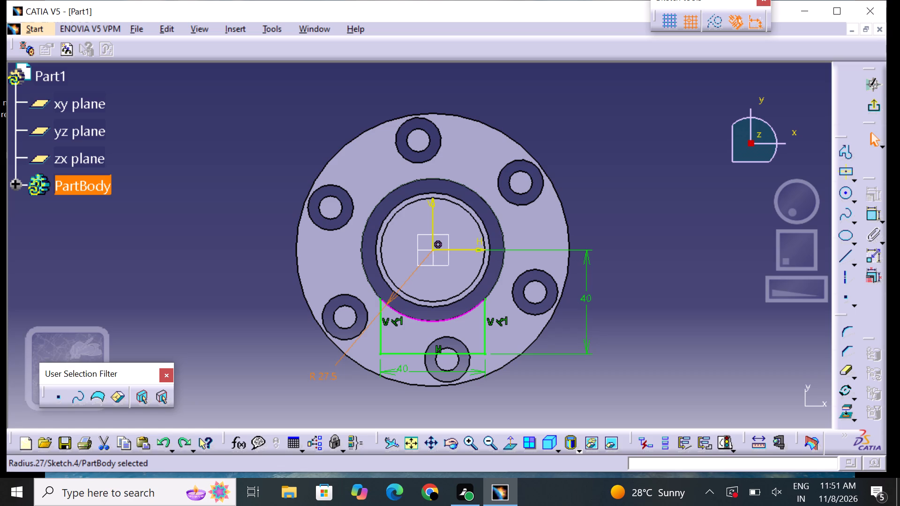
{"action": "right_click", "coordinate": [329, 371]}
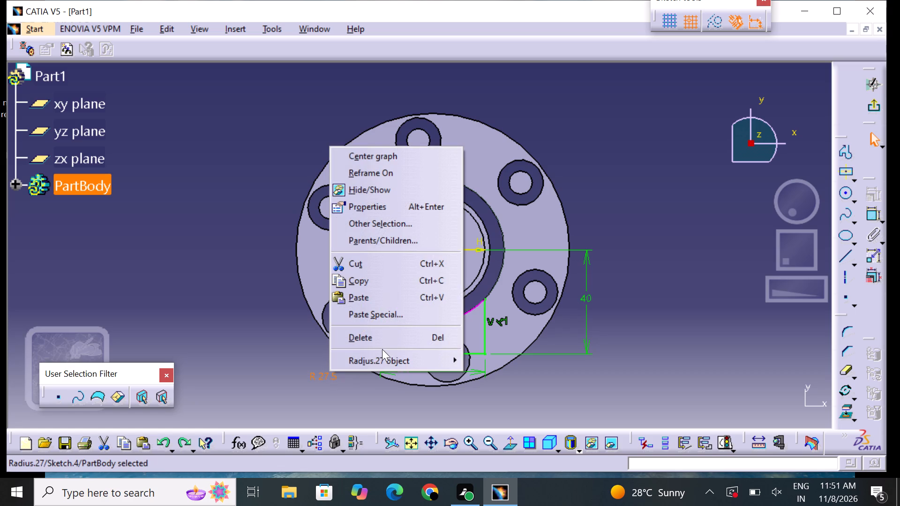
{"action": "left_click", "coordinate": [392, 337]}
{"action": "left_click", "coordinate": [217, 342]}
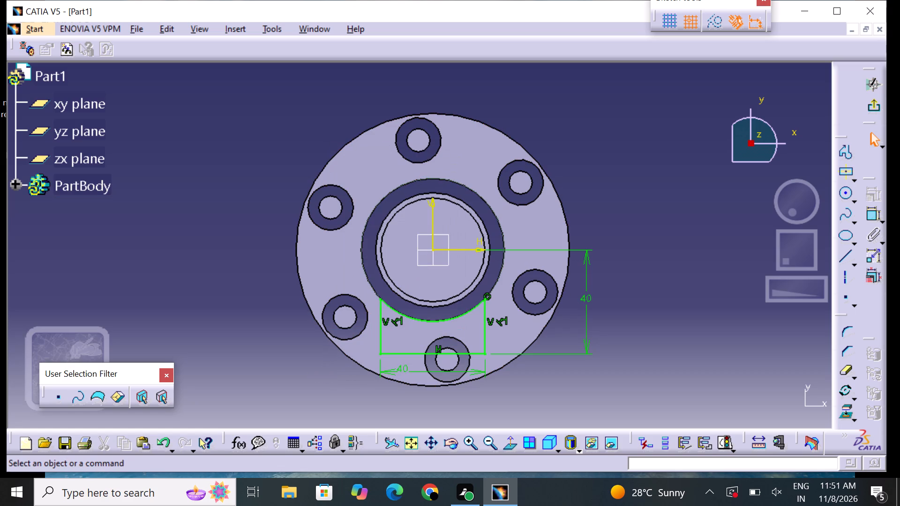
Exit the sketch and pad the arc-sided profile 50 mm in the reversed direction, down alongside the central cylinder.
{"action": "middle_click_drag", "start_coordinate": [332, 372], "coordinate": [337, 363]}
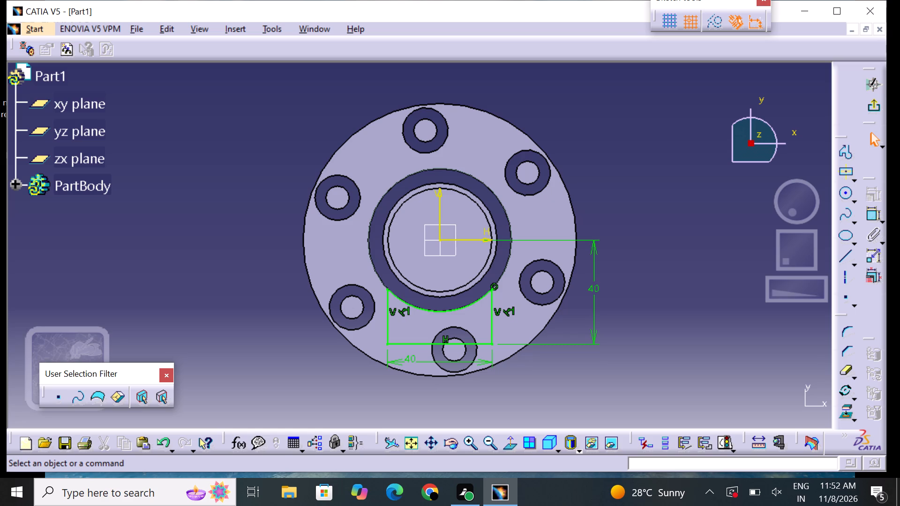
{"action": "left_click", "coordinate": [878, 97]}
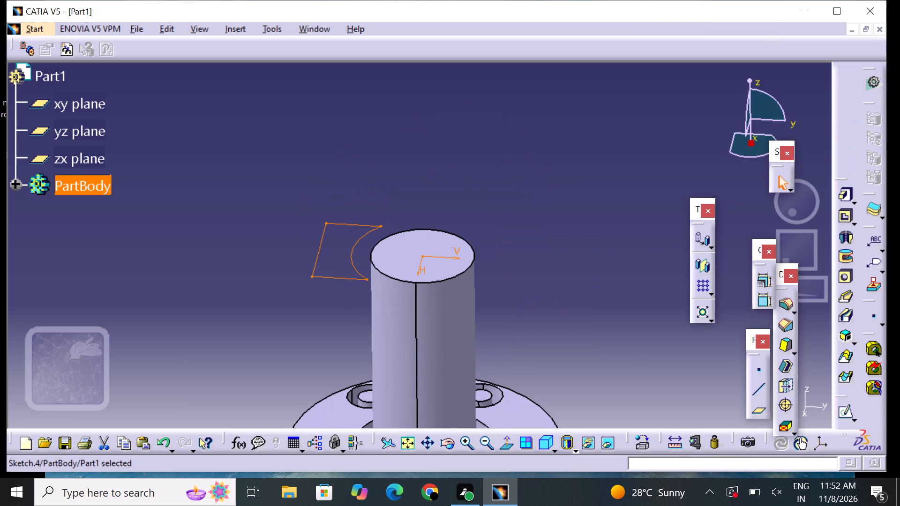
{"action": "middle_click_drag", "start_coordinate": [557, 231], "coordinate": [566, 199]}
{"action": "left_click", "coordinate": [846, 196]}
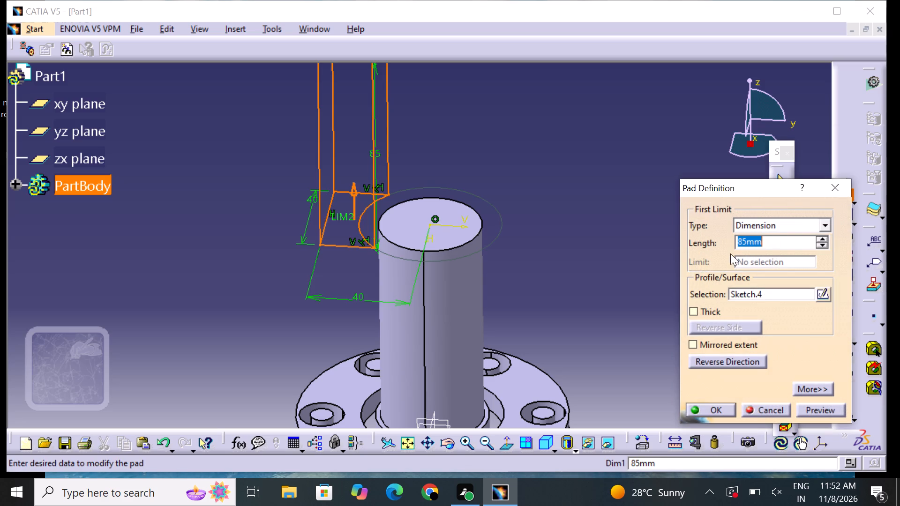
{"action": "key", "text": "BackSpace"}
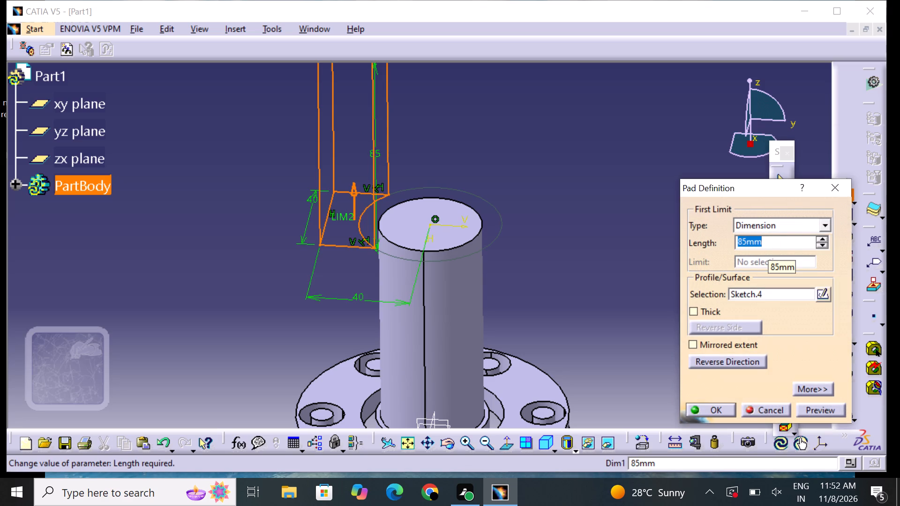
{"action": "type", "text": "50"}
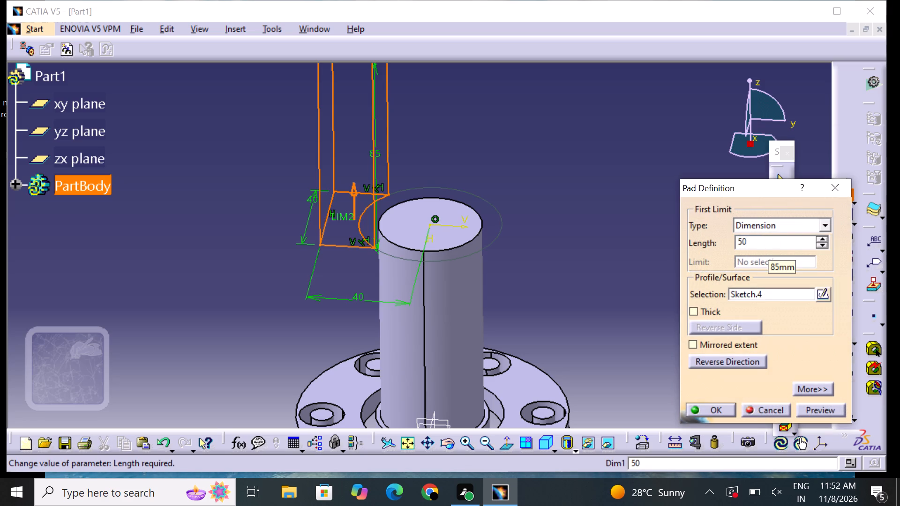
{"action": "left_click", "coordinate": [724, 359]}
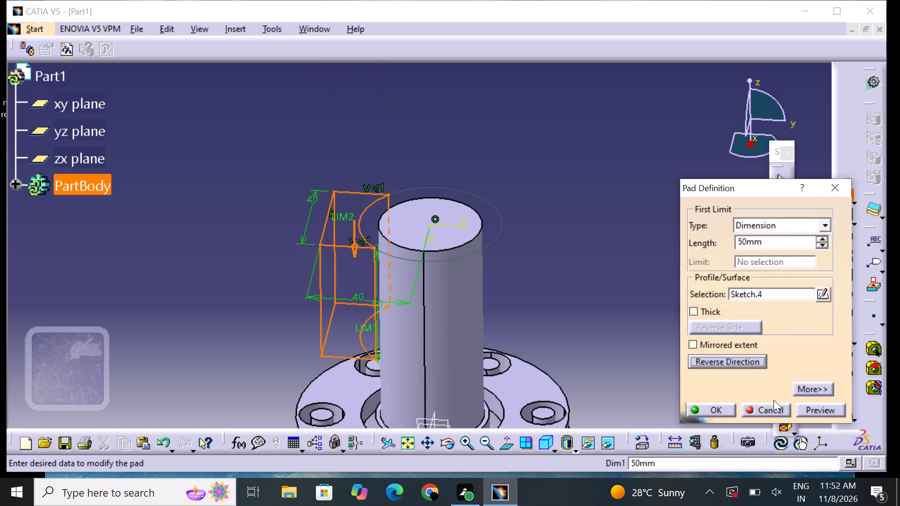
{"action": "left_click", "coordinate": [817, 412]}
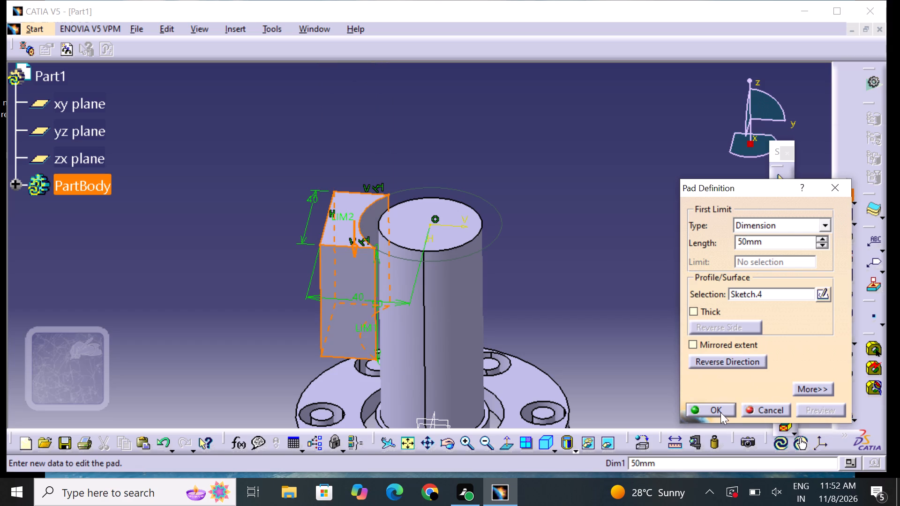
{"action": "left_click", "coordinate": [720, 412]}
{"action": "left_click", "coordinate": [585, 345]}
{"action": "middle_click_drag", "start_coordinate": [585, 342], "coordinate": [582, 282]}
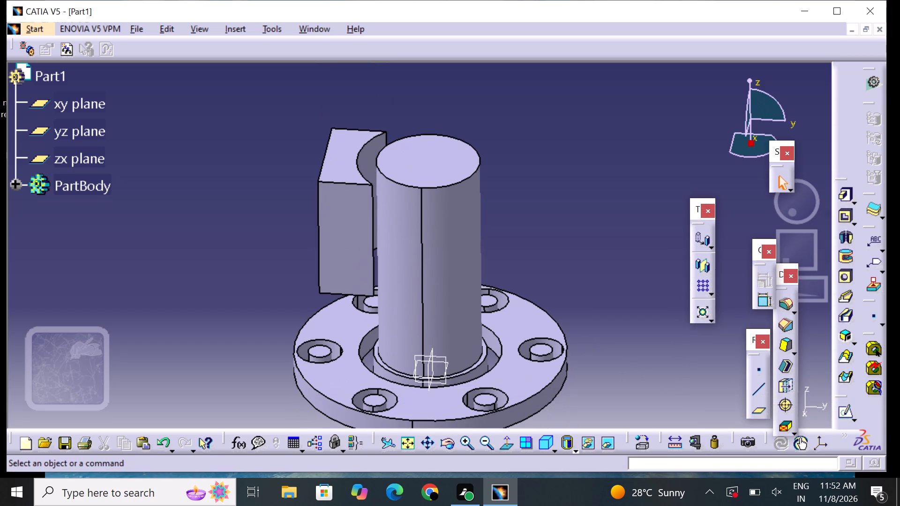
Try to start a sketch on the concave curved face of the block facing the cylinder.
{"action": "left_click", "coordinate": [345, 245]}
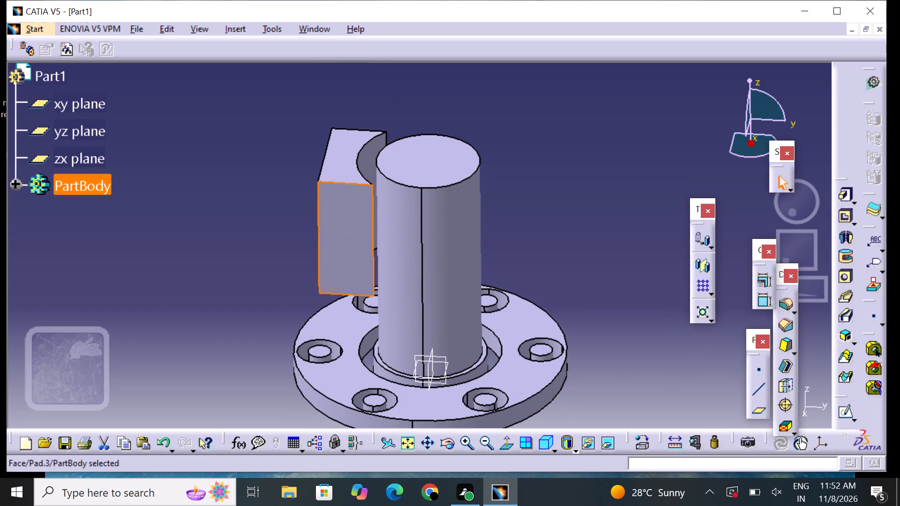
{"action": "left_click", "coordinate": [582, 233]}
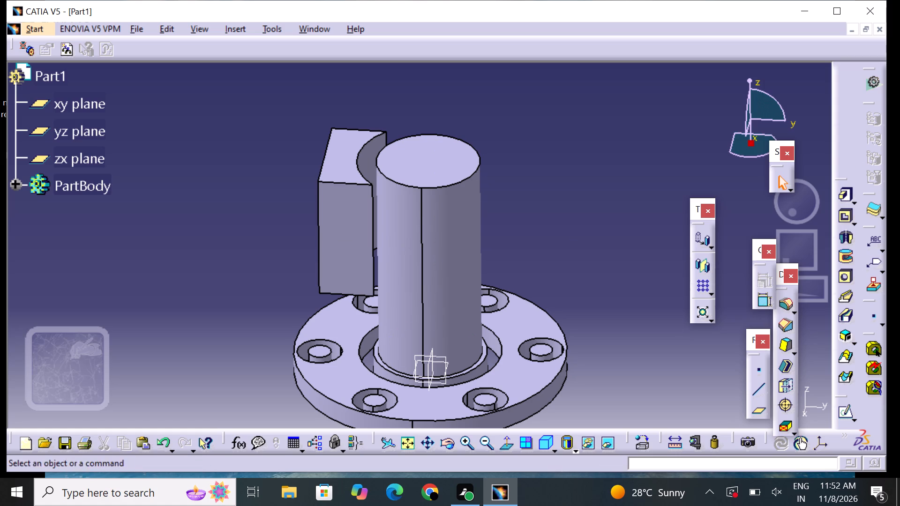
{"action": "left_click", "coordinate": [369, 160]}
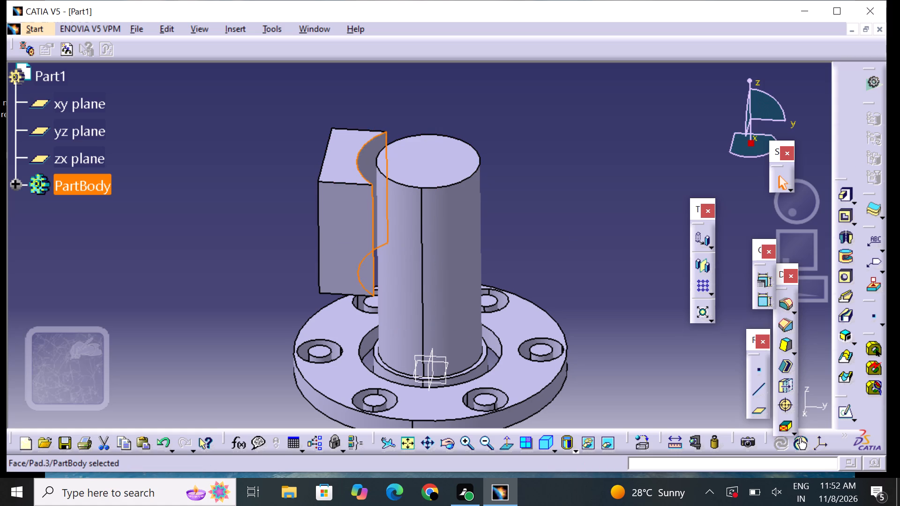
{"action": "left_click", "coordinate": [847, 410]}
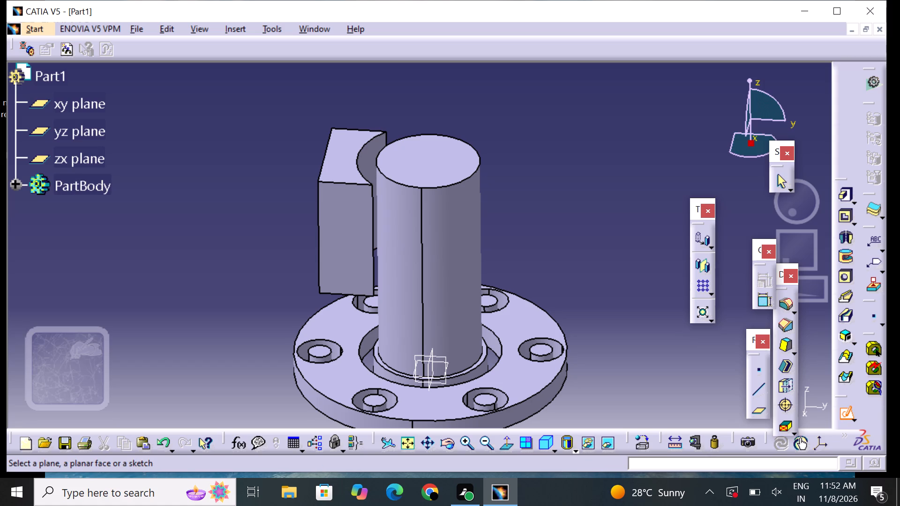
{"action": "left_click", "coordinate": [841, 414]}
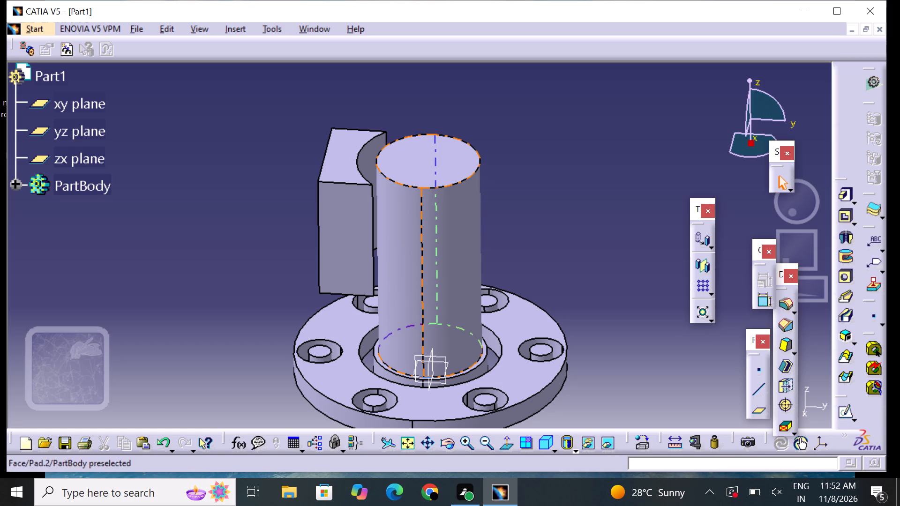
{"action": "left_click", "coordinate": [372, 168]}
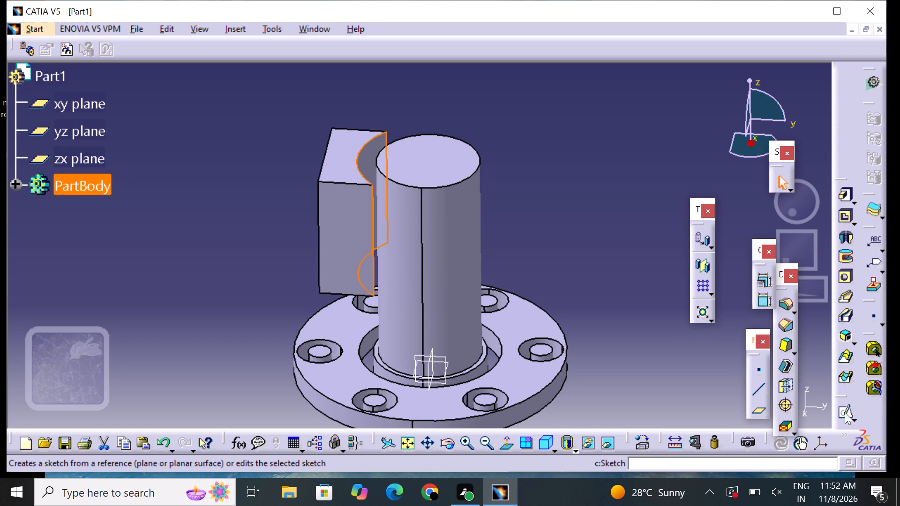
Open a new sketch on the flat top face of the block beside the central cylinder.
{"action": "left_click", "coordinate": [845, 412]}
{"action": "left_click", "coordinate": [688, 335]}
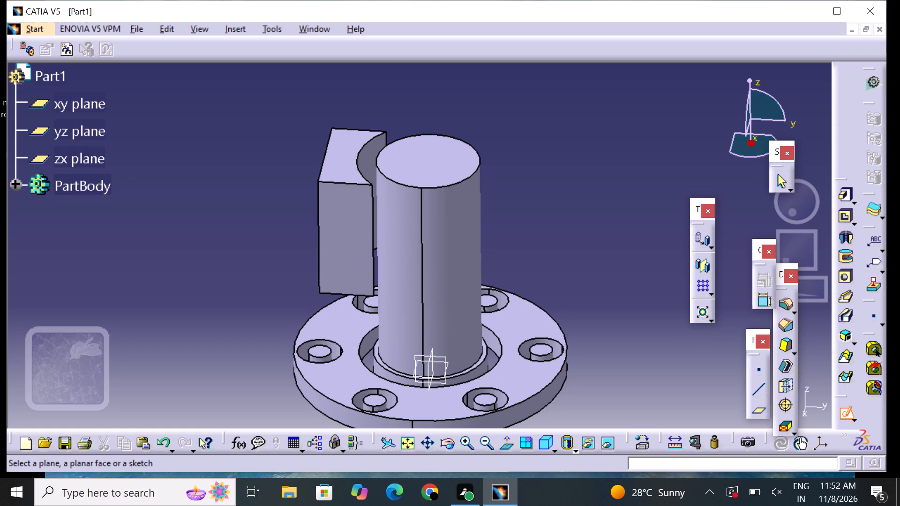
{"action": "left_click", "coordinate": [340, 156]}
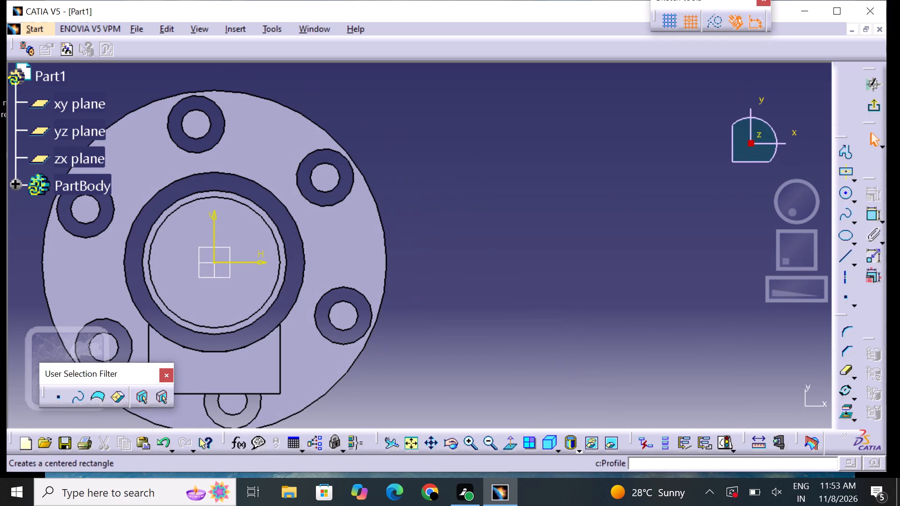
{"action": "middle_click_drag", "start_coordinate": [499, 284], "coordinate": [662, 201]}
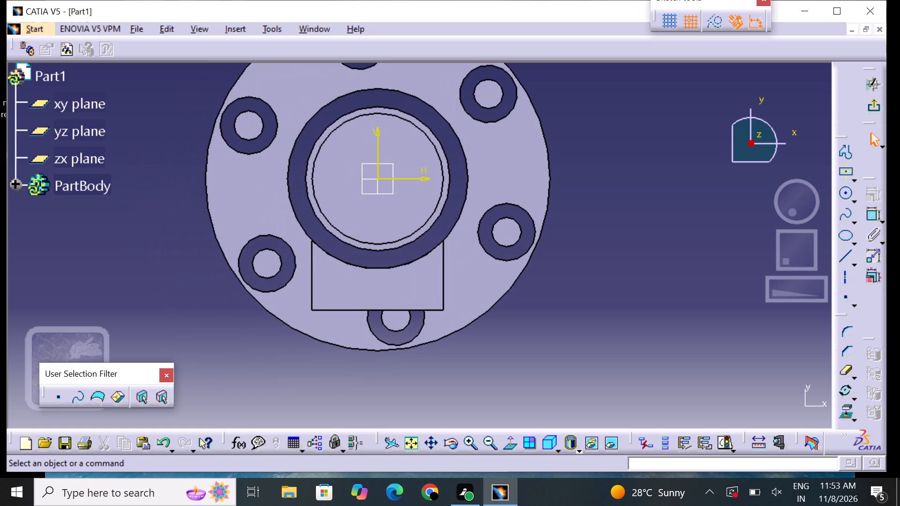
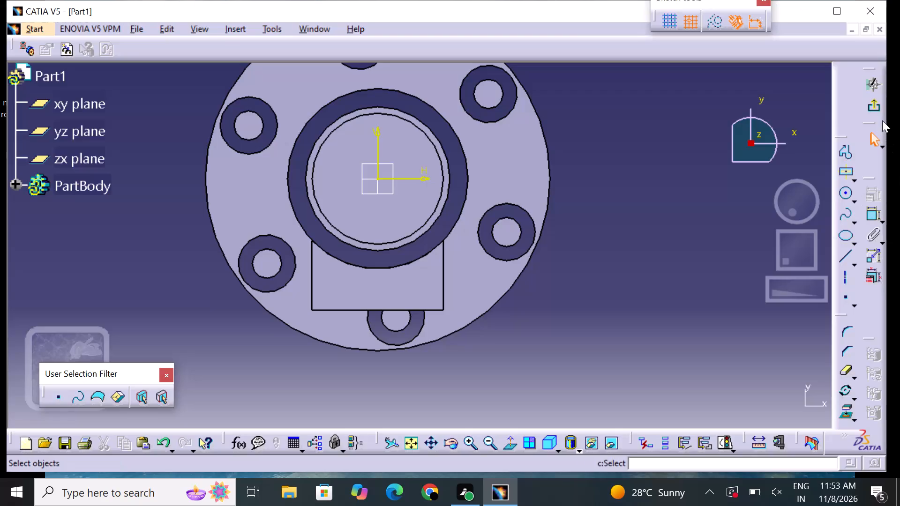
Exit the empty sketch and open a new sketch on the flat top face of the arc-sided block.
{"action": "left_click", "coordinate": [870, 112]}
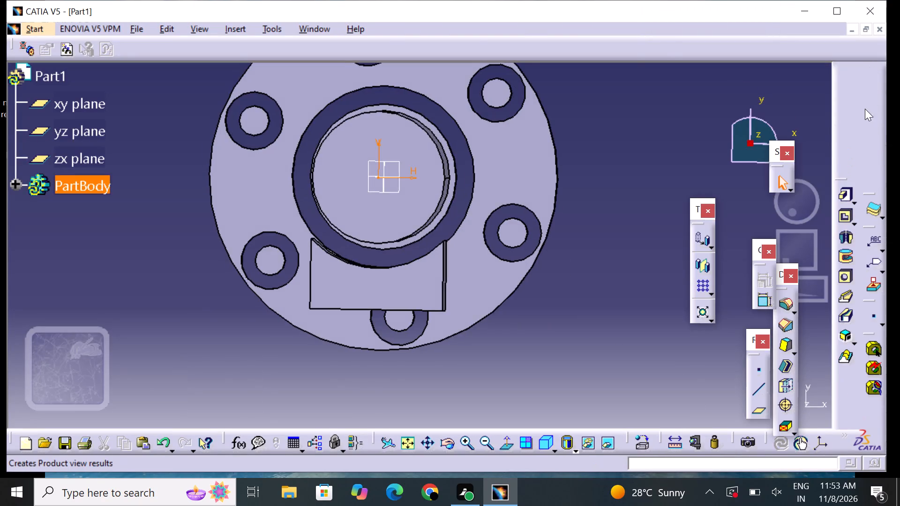
{"action": "middle_click_drag", "start_coordinate": [594, 186], "coordinate": [518, 59]}
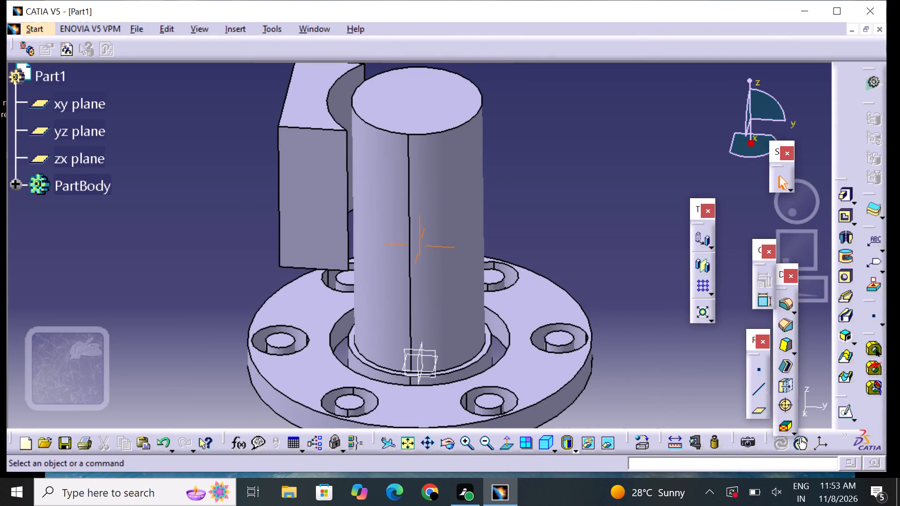
{"action": "middle_click_drag", "start_coordinate": [520, 97], "coordinate": [520, 152]}
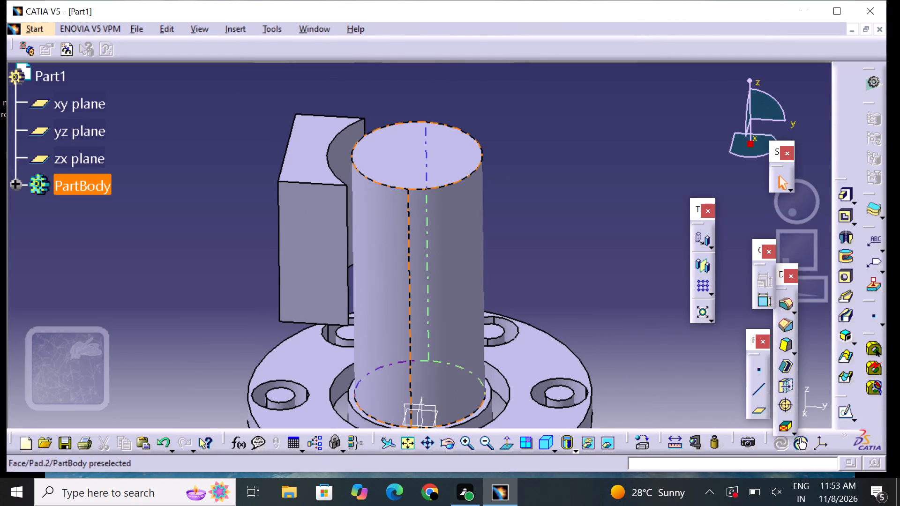
{"action": "left_click", "coordinate": [310, 164]}
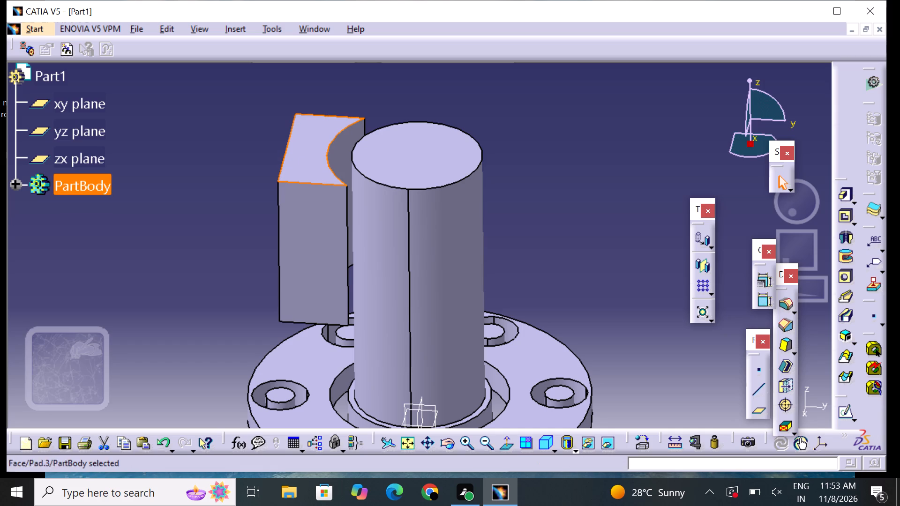
{"action": "left_click", "coordinate": [841, 410]}
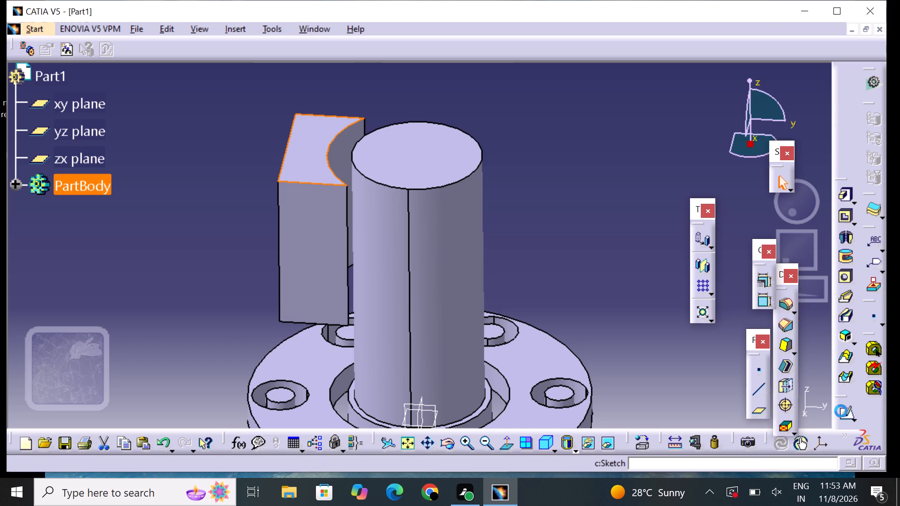
{"action": "middle_click_drag", "start_coordinate": [480, 260], "coordinate": [481, 261]}
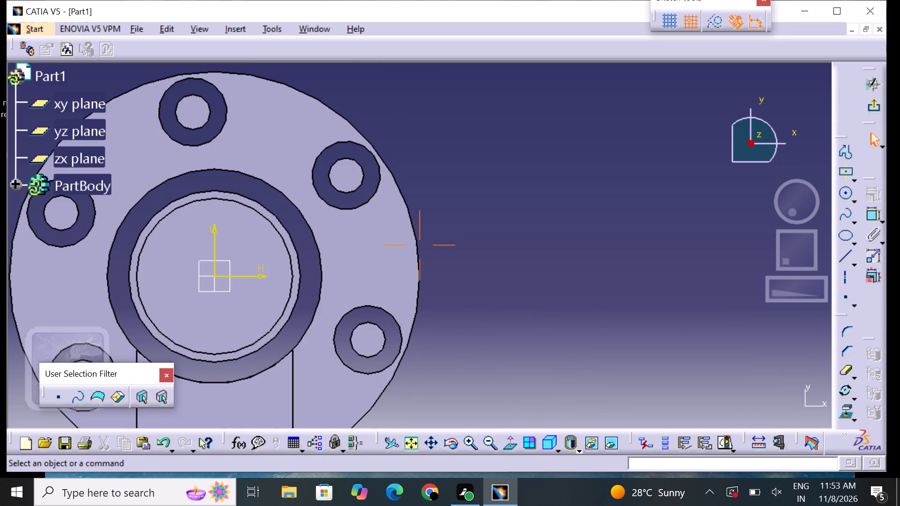
{"action": "middle_click_drag", "start_coordinate": [481, 261], "coordinate": [632, 237]}
{"action": "middle_click_drag", "start_coordinate": [645, 350], "coordinate": [685, 275]}
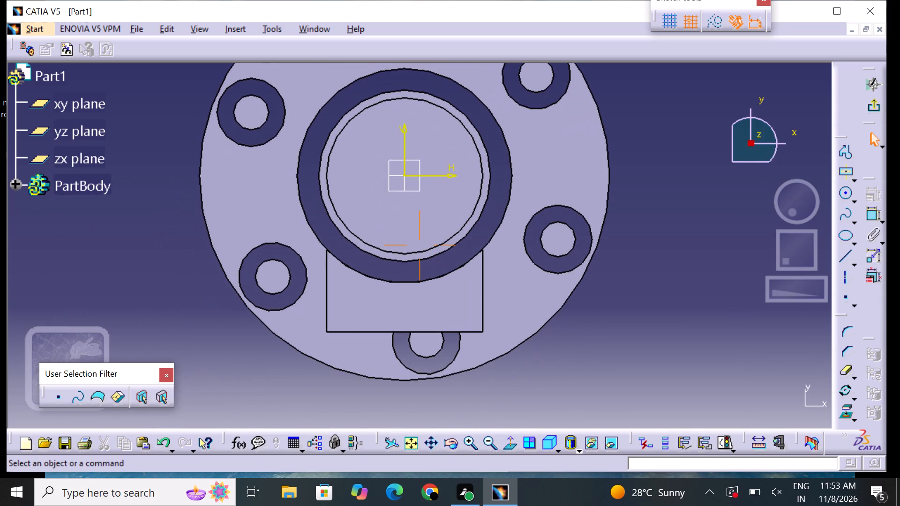
{"action": "middle_click_drag", "start_coordinate": [516, 348], "coordinate": [543, 309]}
{"action": "left_click", "coordinate": [592, 327]}
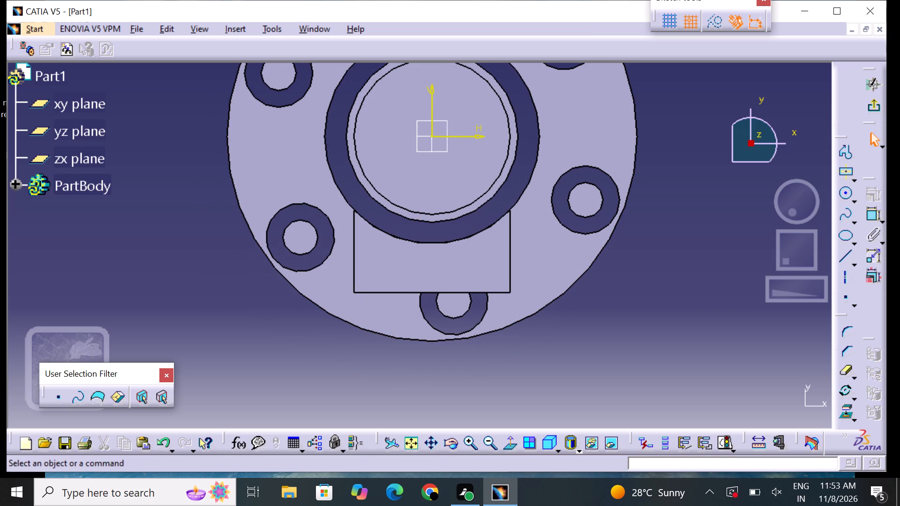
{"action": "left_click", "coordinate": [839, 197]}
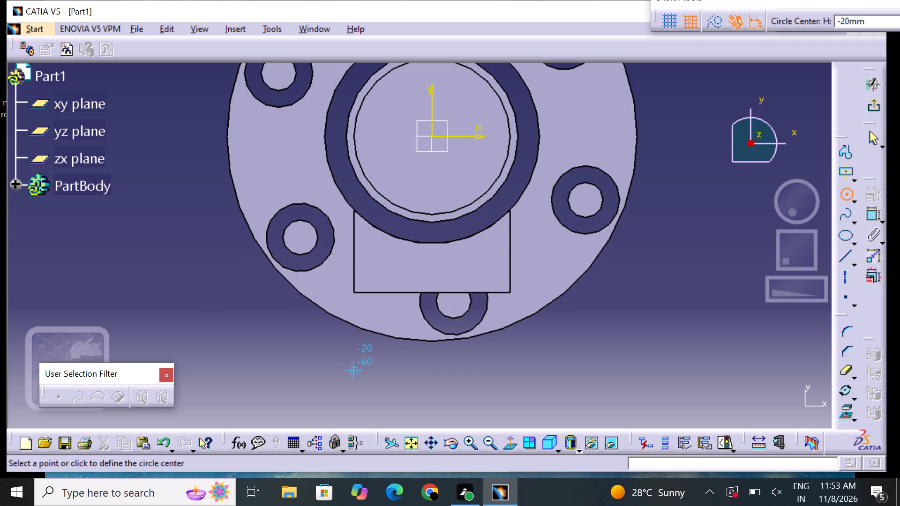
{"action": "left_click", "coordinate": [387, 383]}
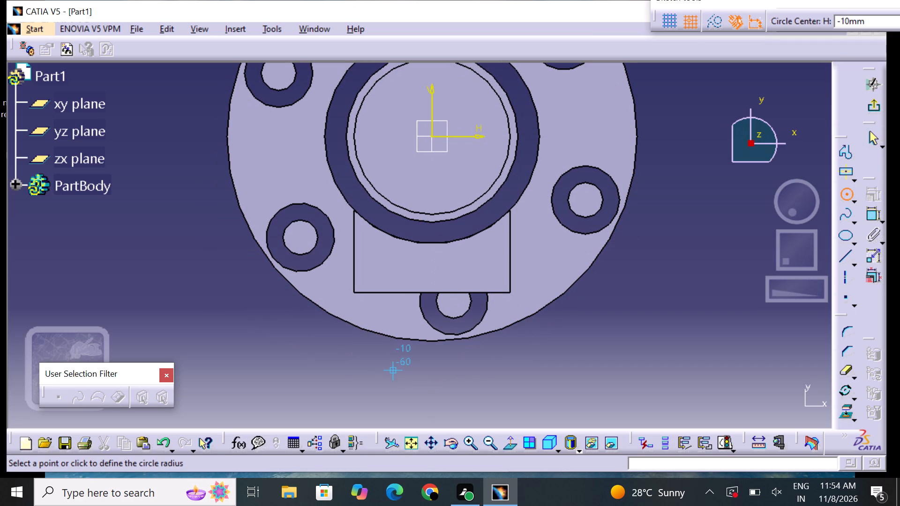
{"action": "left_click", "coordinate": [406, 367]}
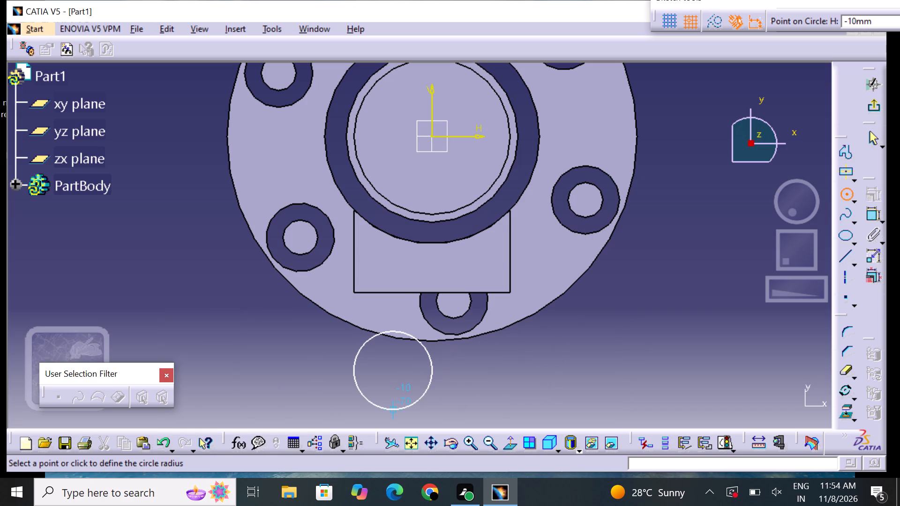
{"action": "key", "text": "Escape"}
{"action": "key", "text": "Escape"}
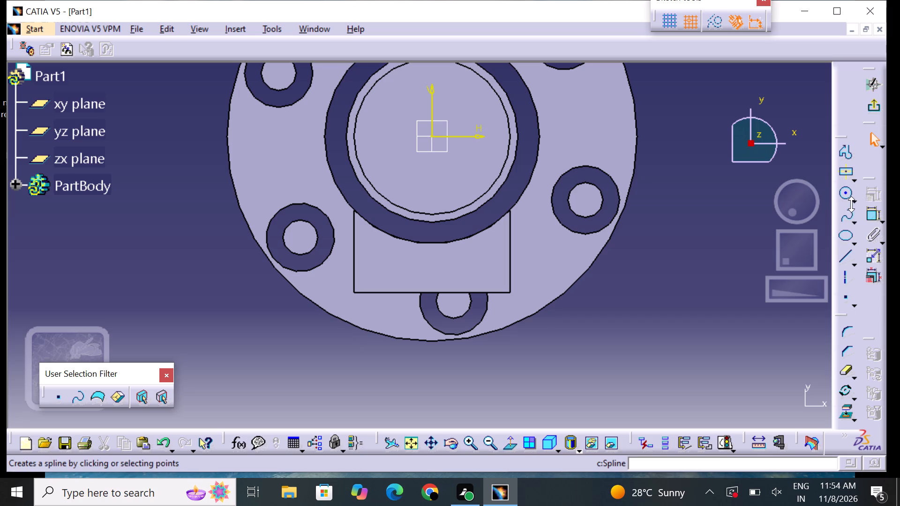
Draw a circle about 10 mm in radius beyond the flange rim on the block's side, centred about H -10 mm, V -70 mm.
{"action": "left_click", "coordinate": [845, 193]}
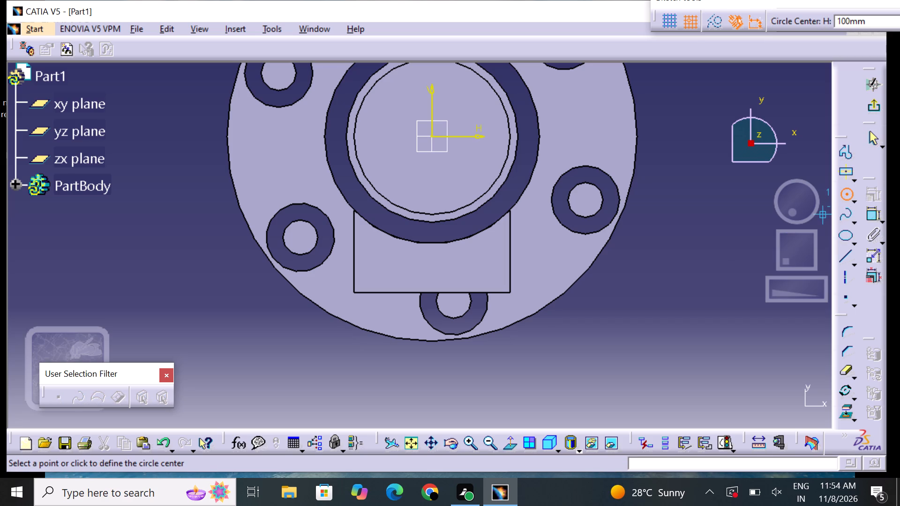
{"action": "left_click", "coordinate": [381, 393]}
{"action": "left_click", "coordinate": [399, 380]}
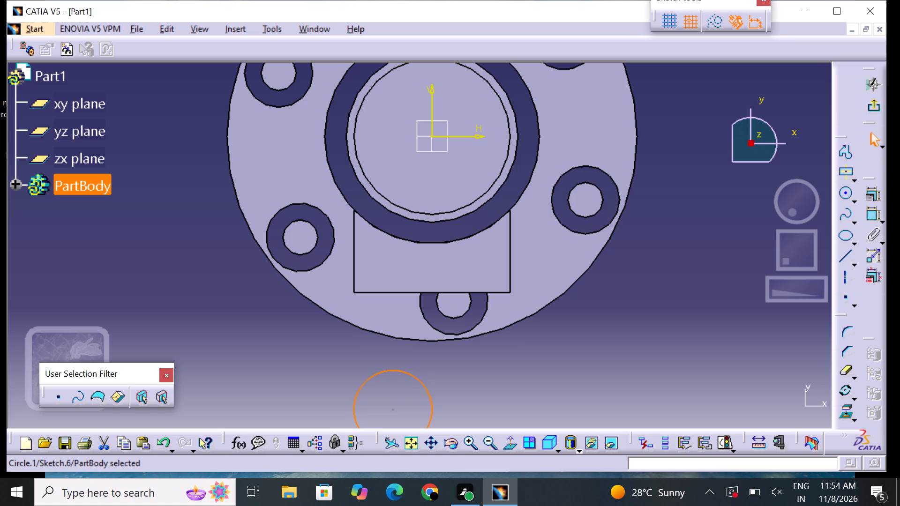
{"action": "left_click", "coordinate": [453, 380]}
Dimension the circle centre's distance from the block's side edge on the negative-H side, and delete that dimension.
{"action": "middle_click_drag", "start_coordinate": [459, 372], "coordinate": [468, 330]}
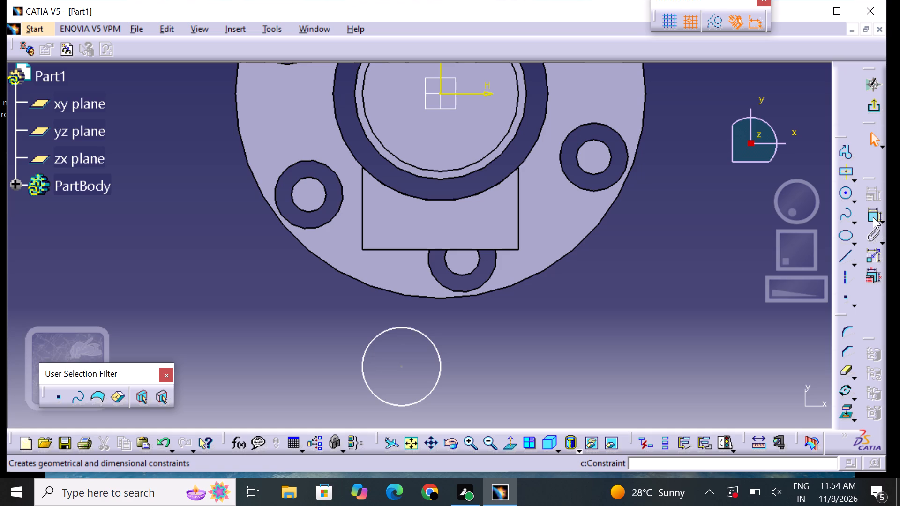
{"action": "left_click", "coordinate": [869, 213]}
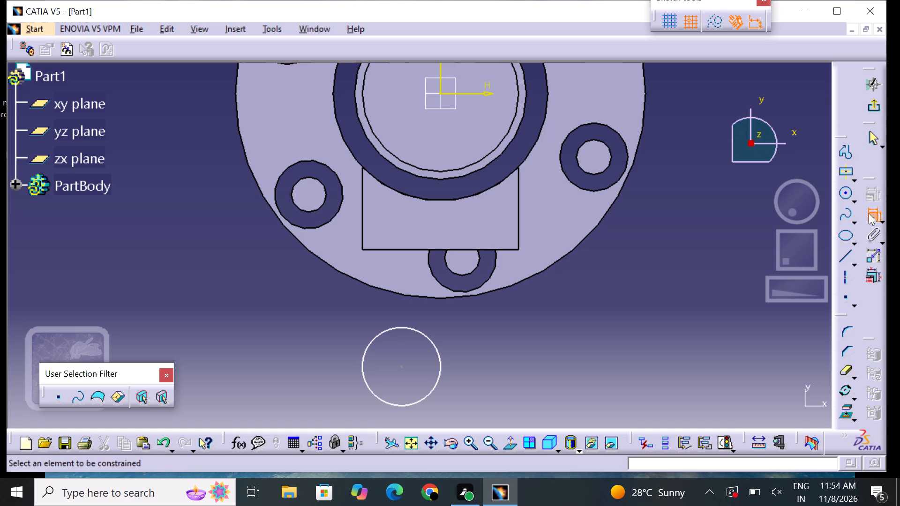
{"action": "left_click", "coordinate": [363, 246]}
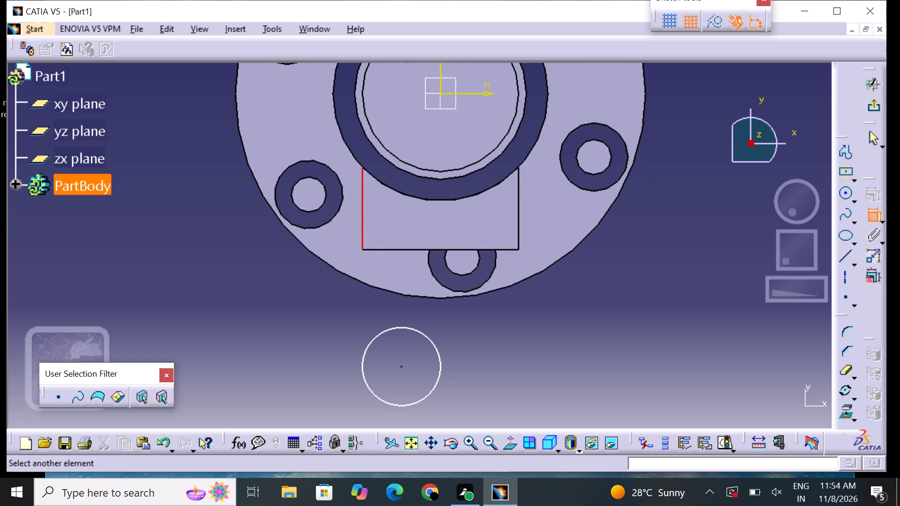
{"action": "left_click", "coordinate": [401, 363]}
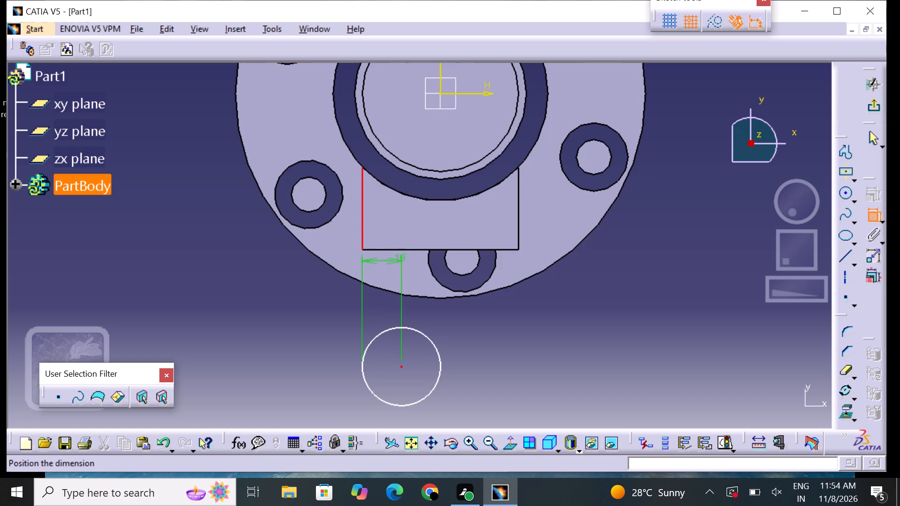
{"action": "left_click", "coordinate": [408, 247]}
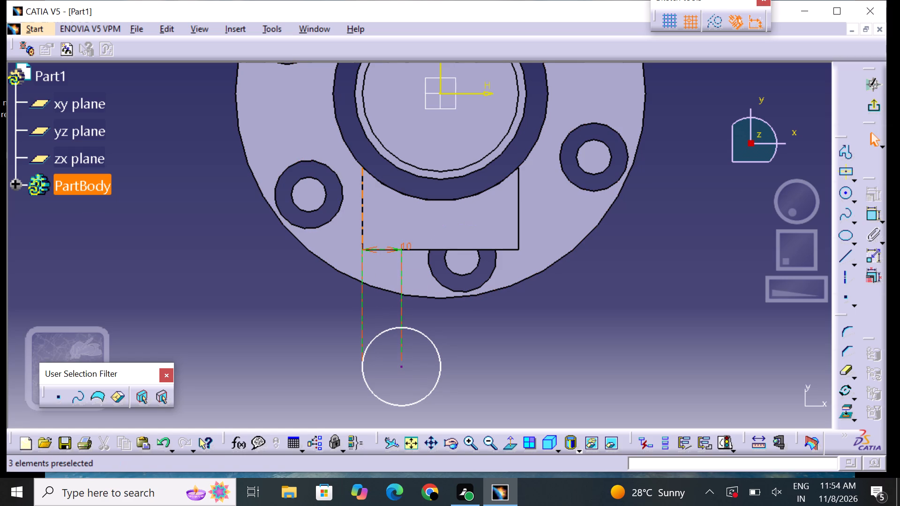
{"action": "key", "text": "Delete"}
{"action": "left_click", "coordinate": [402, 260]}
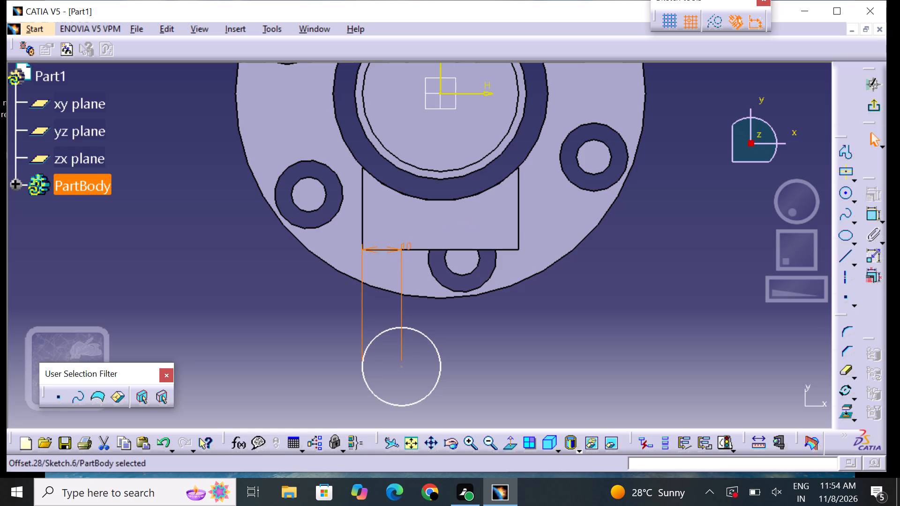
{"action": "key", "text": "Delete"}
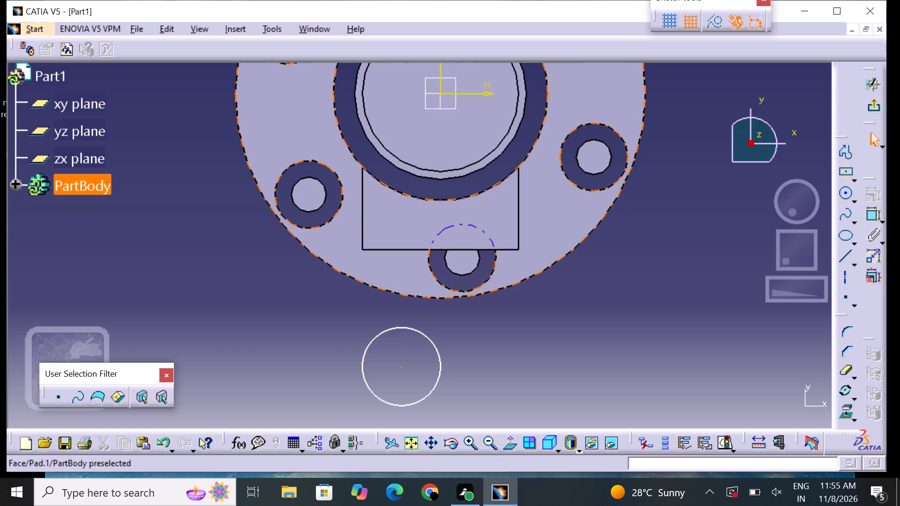
Dimension the circle's centre from the sketch's horizontal axis and set the distance to 56 mm.
{"action": "left_click", "coordinate": [872, 218]}
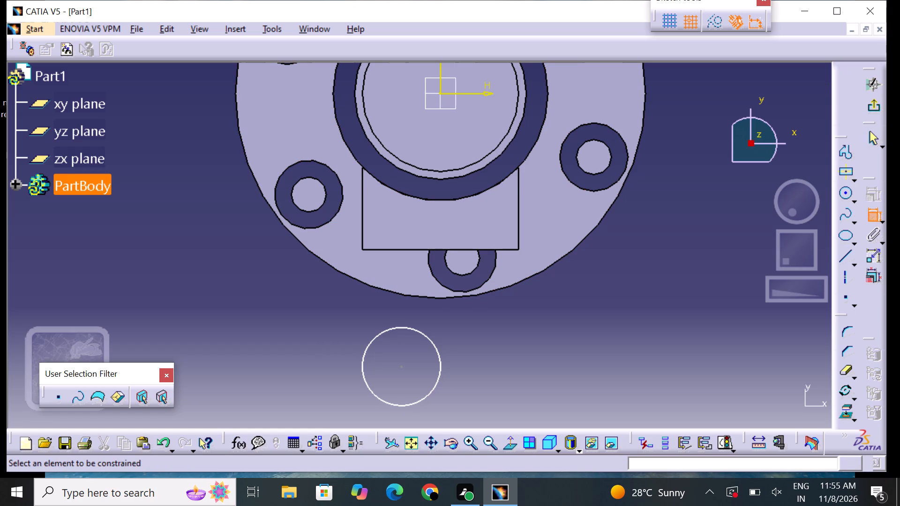
{"action": "left_click_drag", "start_coordinate": [401, 366], "coordinate": [399, 389]}
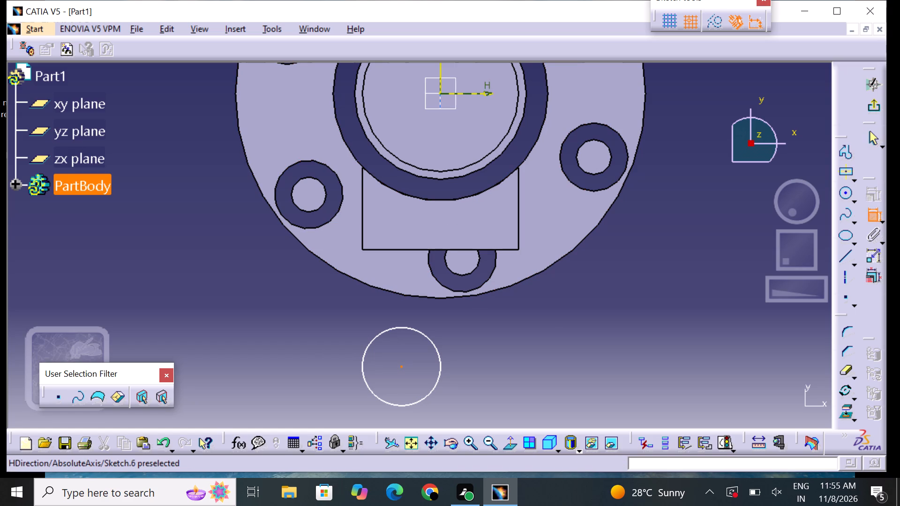
{"action": "left_click", "coordinate": [455, 90]}
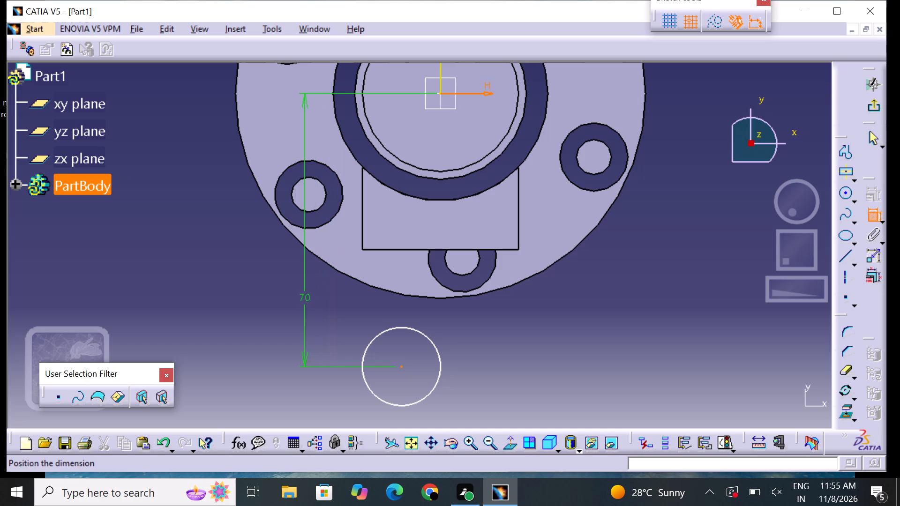
{"action": "left_click", "coordinate": [304, 302]}
{"action": "double_click", "coordinate": [301, 296]}
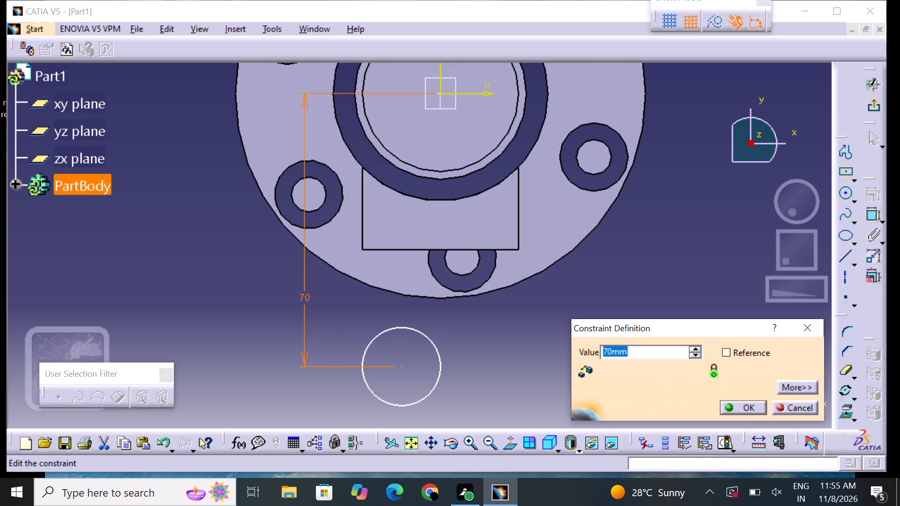
{"action": "key", "text": "BackSpace"}
{"action": "type", "text": "56"}
{"action": "key", "text": "Return"}
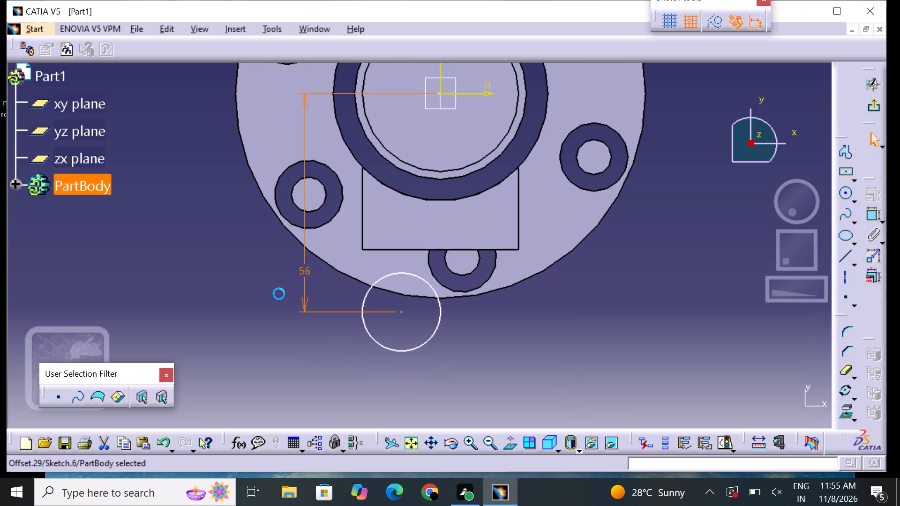
{"action": "left_click", "coordinate": [487, 324]}
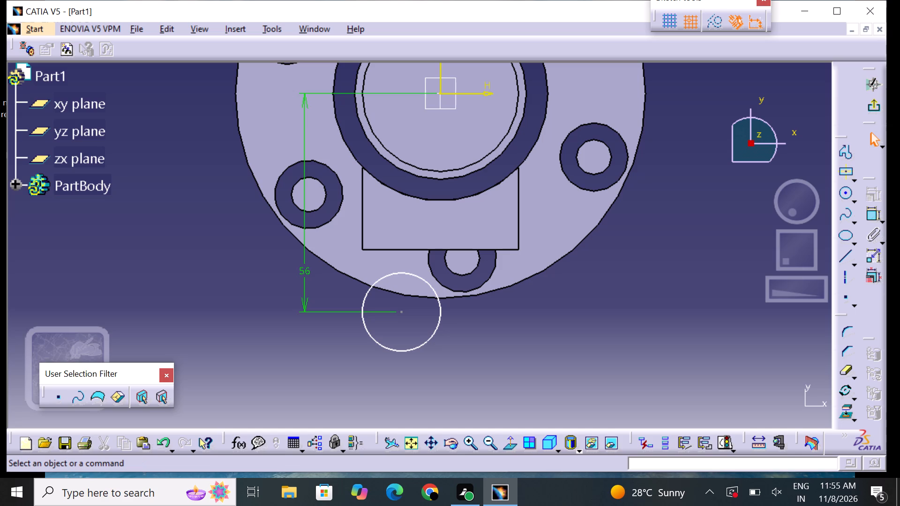
Dimension the circle's centre from the block's side edge on the negative-H side and set the distance to 25 mm.
{"action": "left_click", "coordinate": [876, 209]}
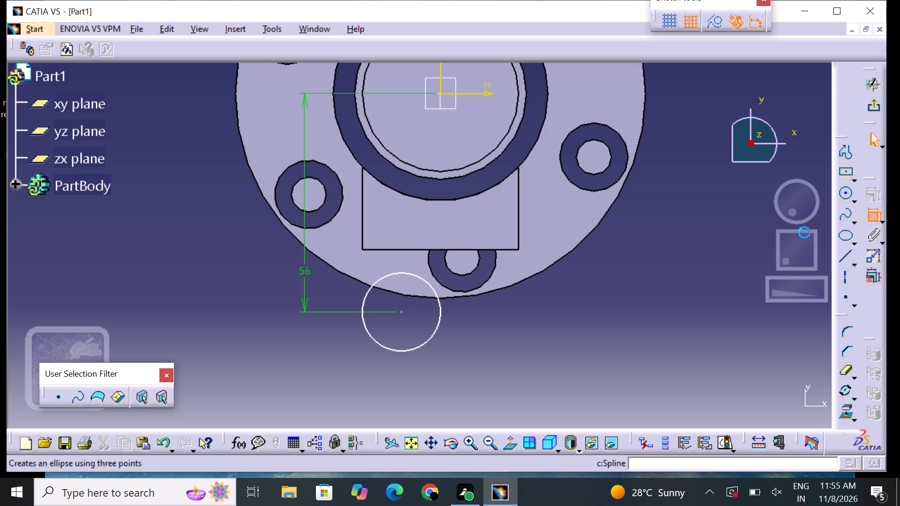
{"action": "left_click", "coordinate": [362, 243]}
{"action": "left_click", "coordinate": [402, 312]}
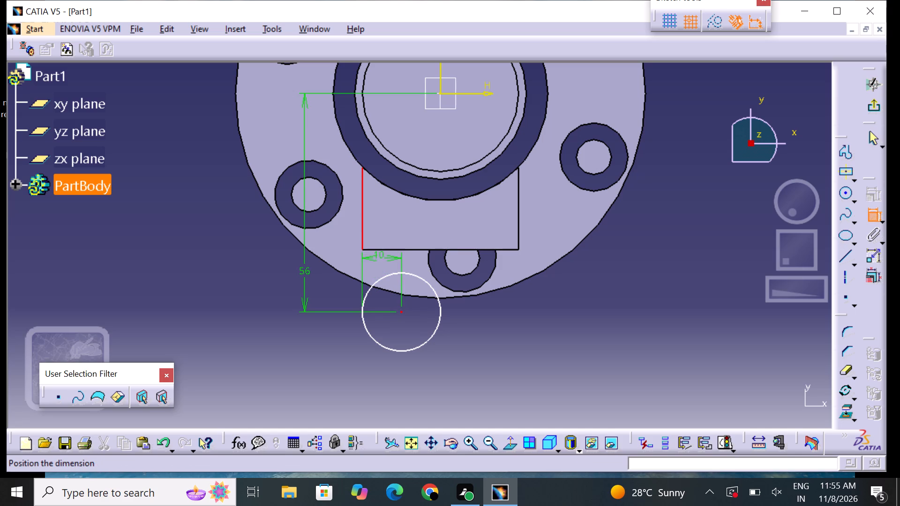
{"action": "left_click", "coordinate": [379, 260]}
{"action": "double_click", "coordinate": [382, 255]}
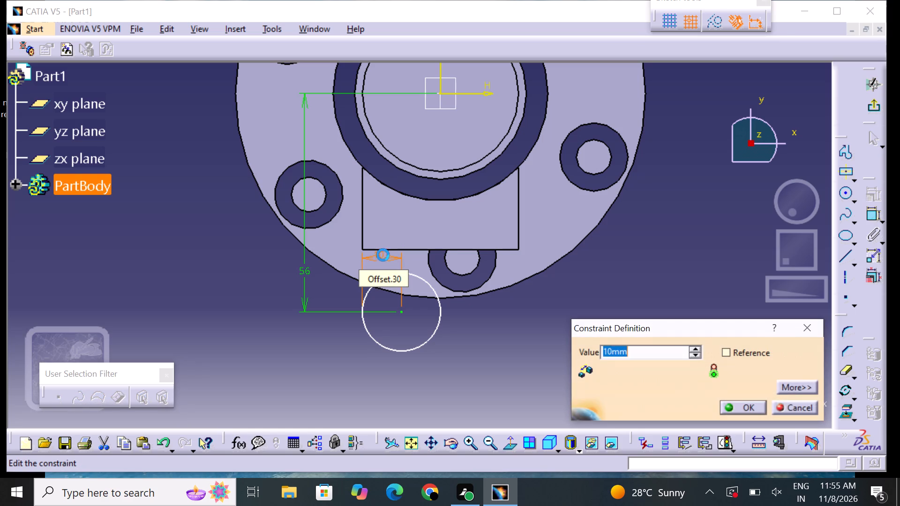
{"action": "key", "text": "BackSpace"}
{"action": "type", "text": "25"}
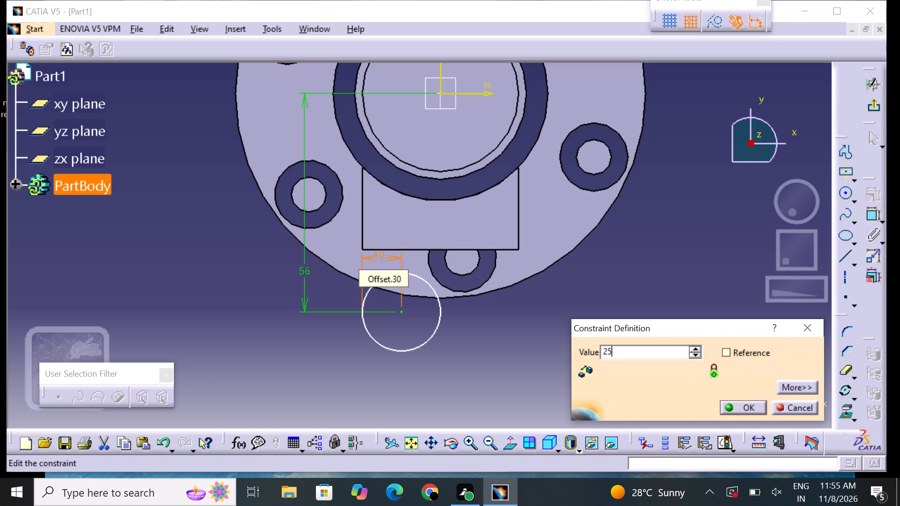
{"action": "key", "text": "Return"}
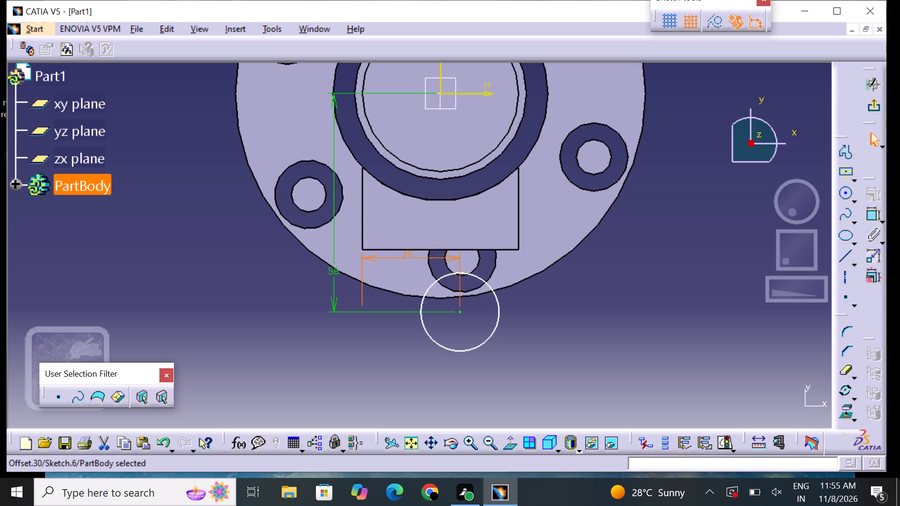
Exit the circle sketch to examine the circle's position beside the block in 3D, and reopen the same sketch.
{"action": "left_click", "coordinate": [872, 109]}
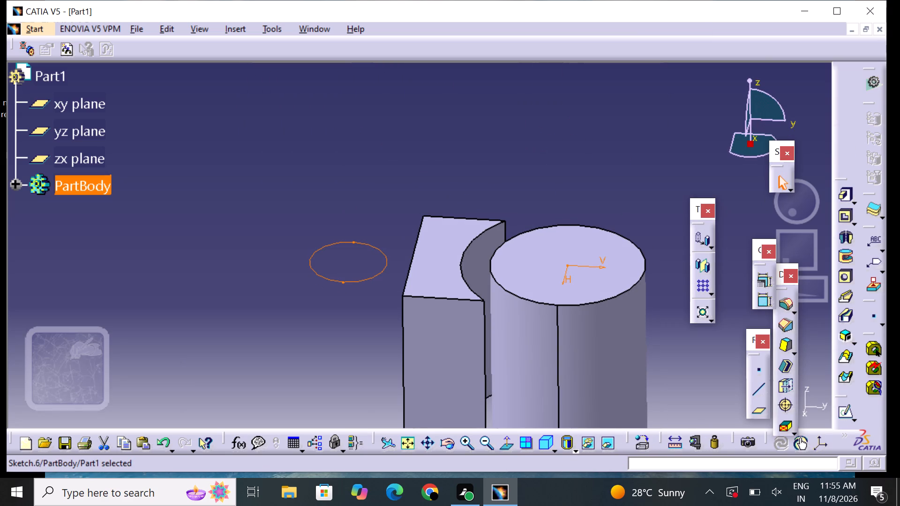
{"action": "middle_click_drag", "start_coordinate": [649, 205], "coordinate": [614, 140]}
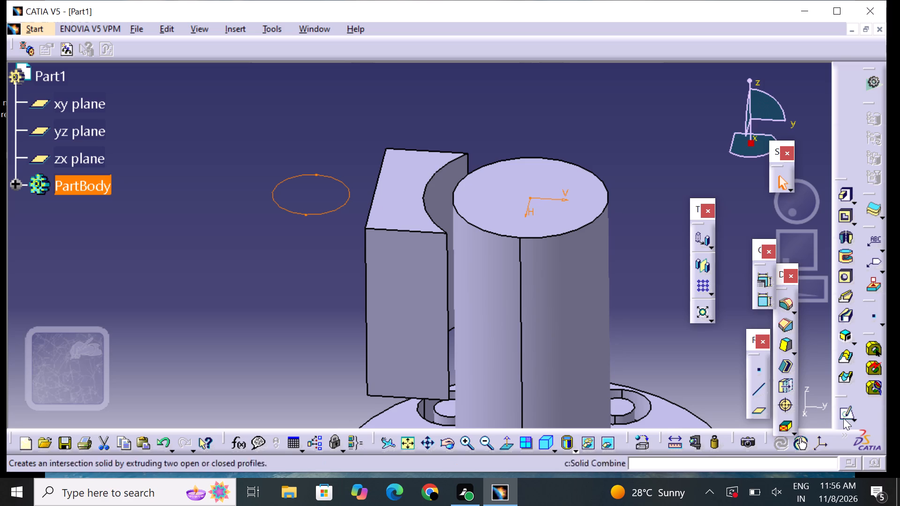
{"action": "left_click", "coordinate": [843, 418]}
{"action": "middle_click_drag", "start_coordinate": [617, 315], "coordinate": [640, 296]}
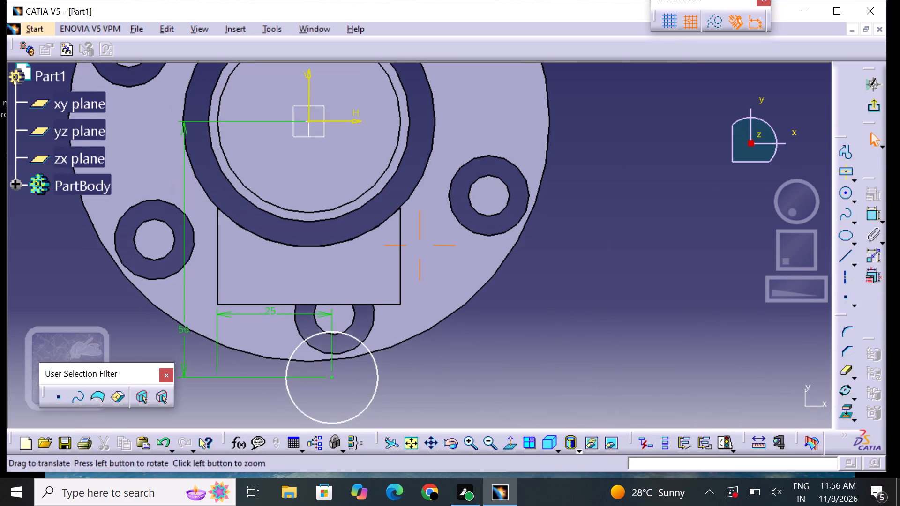
Dimension the circle and set its diameter to 100 mm.
{"action": "middle_click_drag", "start_coordinate": [640, 296], "coordinate": [685, 277]}
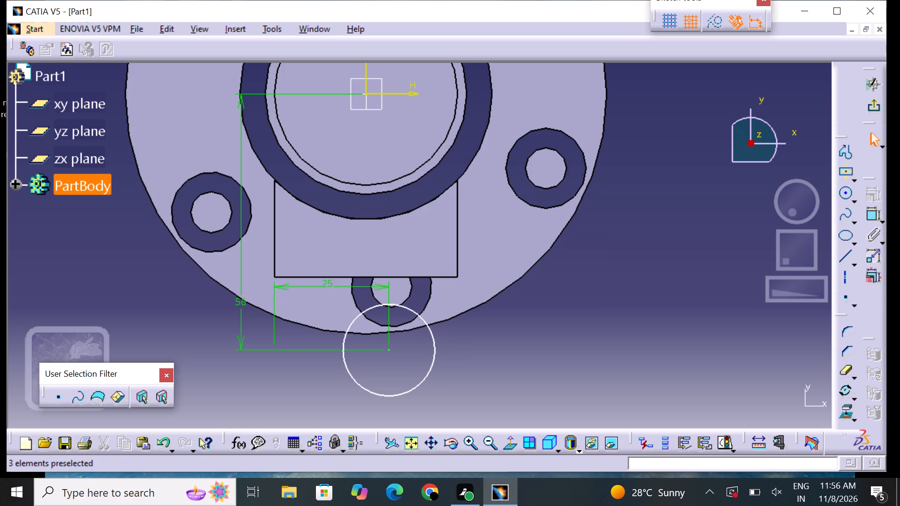
{"action": "left_click", "coordinate": [876, 215]}
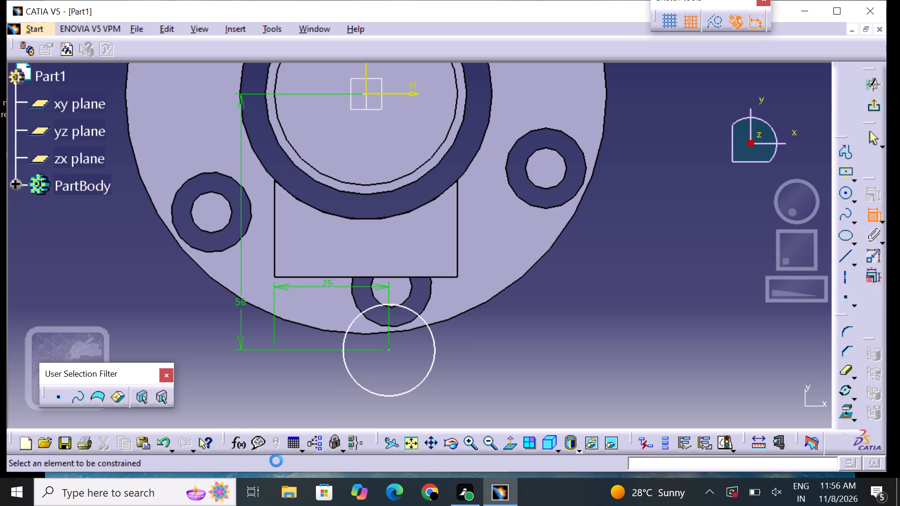
{"action": "left_click", "coordinate": [353, 376]}
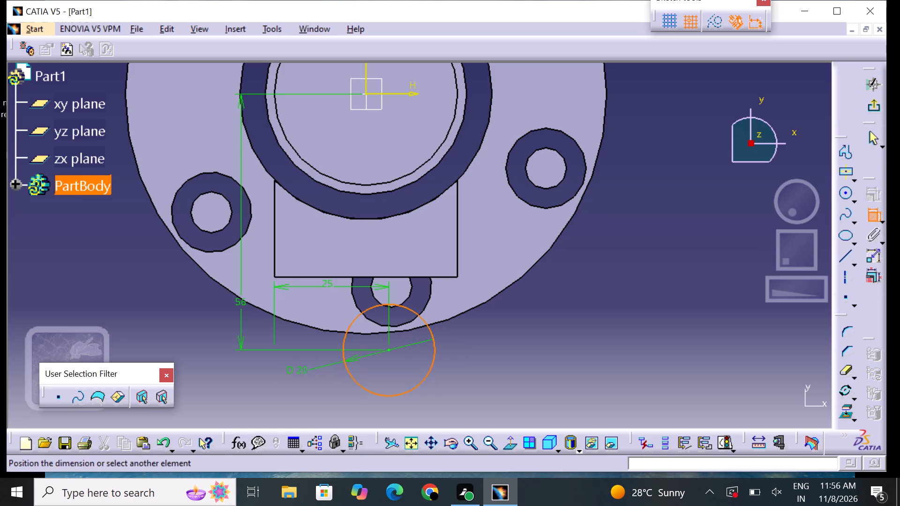
{"action": "left_click", "coordinate": [285, 383]}
{"action": "double_click", "coordinate": [287, 373]}
{"action": "key", "text": "BackSpace"}
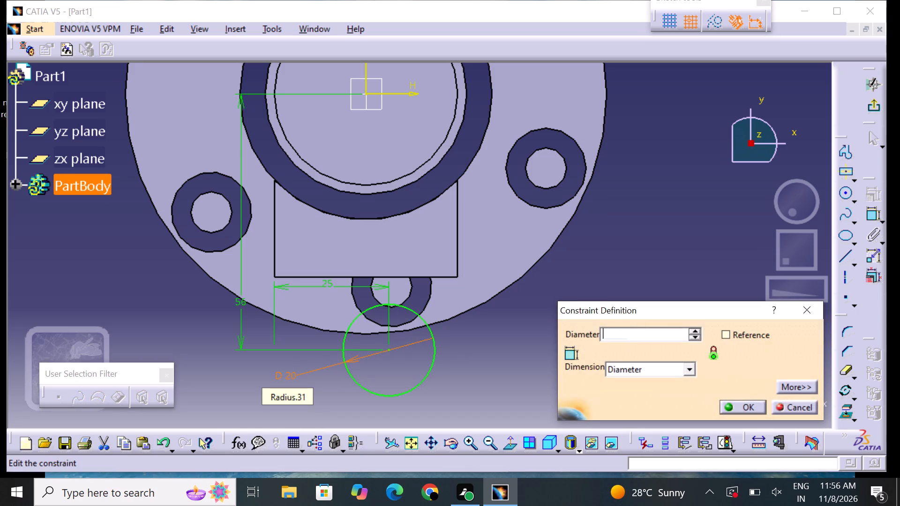
{"action": "type", "text": "100"}
{"action": "key", "text": "Return"}
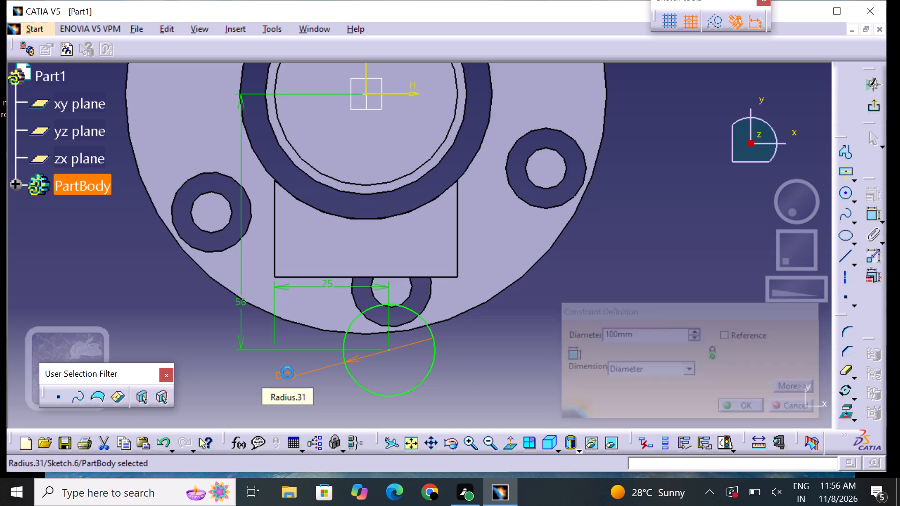
{"action": "left_click", "coordinate": [480, 378]}
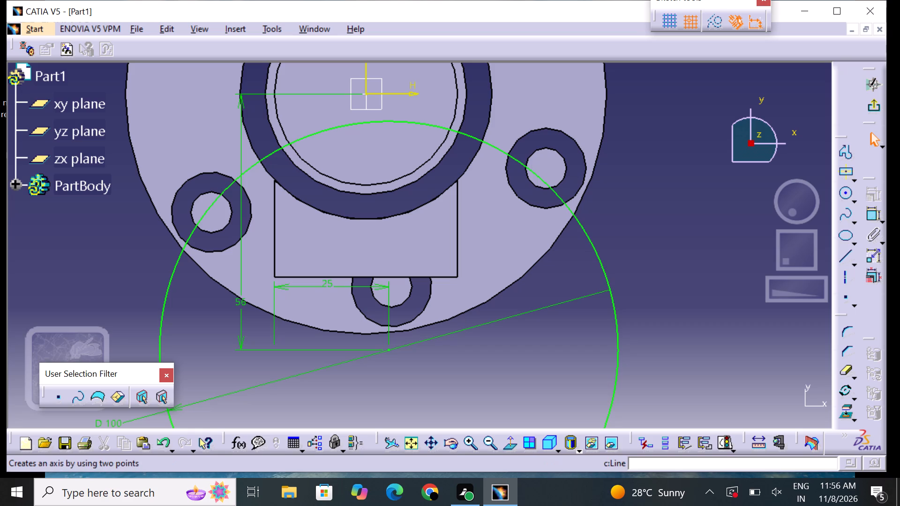
Sketch a line from the circle's centre to a point near the circle at about H 50 mm, V -30 mm.
{"action": "left_click", "coordinate": [850, 256]}
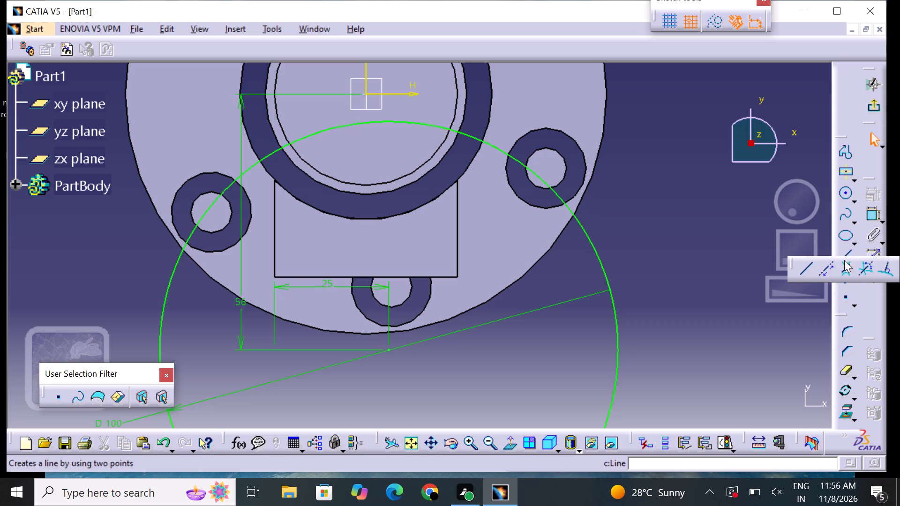
{"action": "left_click", "coordinate": [800, 266]}
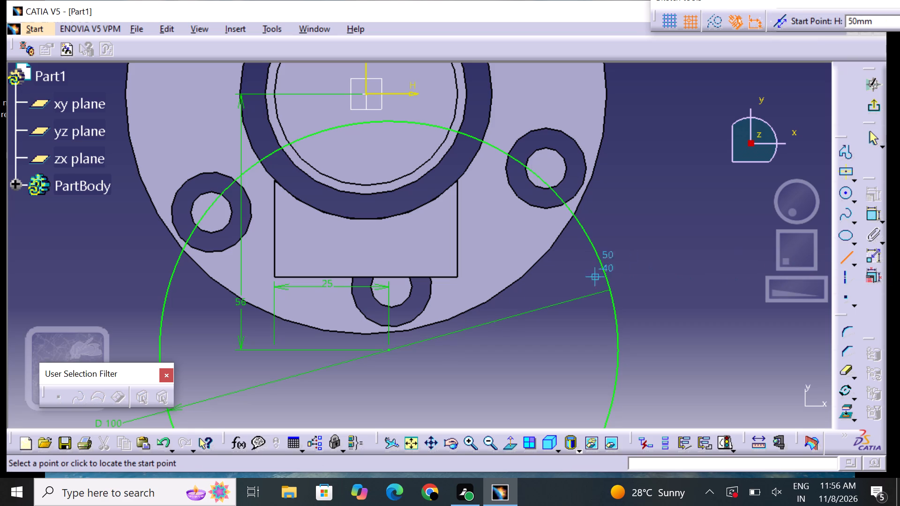
{"action": "left_click", "coordinate": [391, 347]}
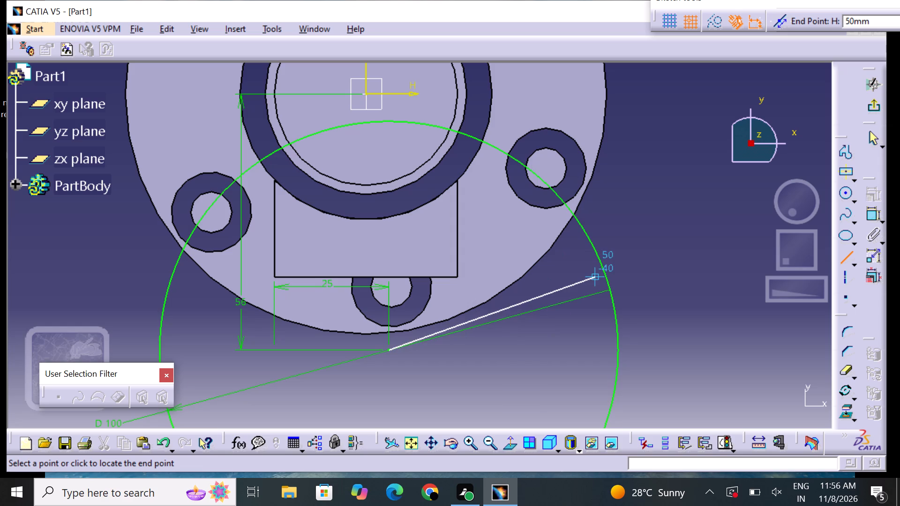
{"action": "left_click", "coordinate": [581, 234]}
{"action": "left_click", "coordinate": [629, 242]}
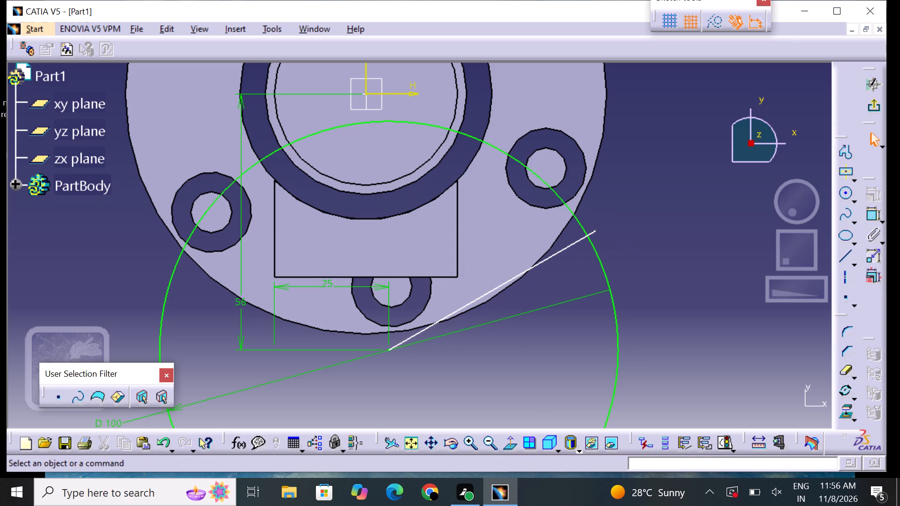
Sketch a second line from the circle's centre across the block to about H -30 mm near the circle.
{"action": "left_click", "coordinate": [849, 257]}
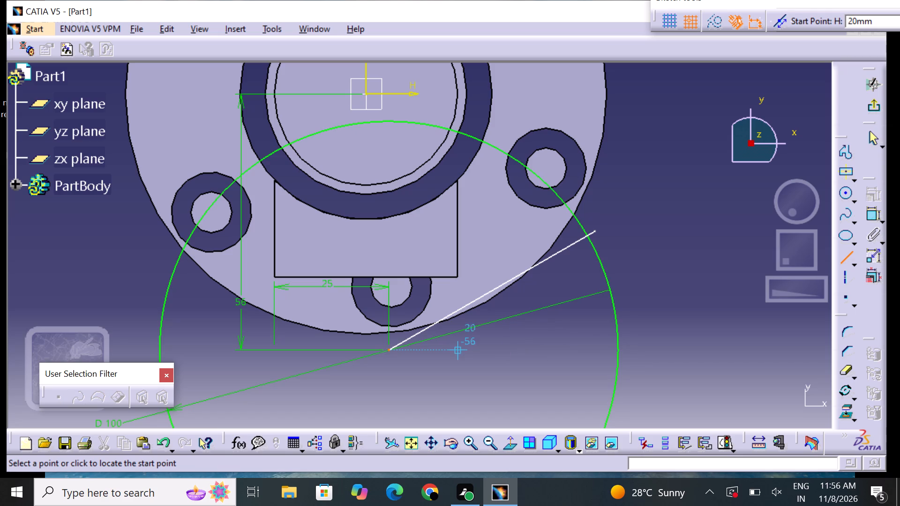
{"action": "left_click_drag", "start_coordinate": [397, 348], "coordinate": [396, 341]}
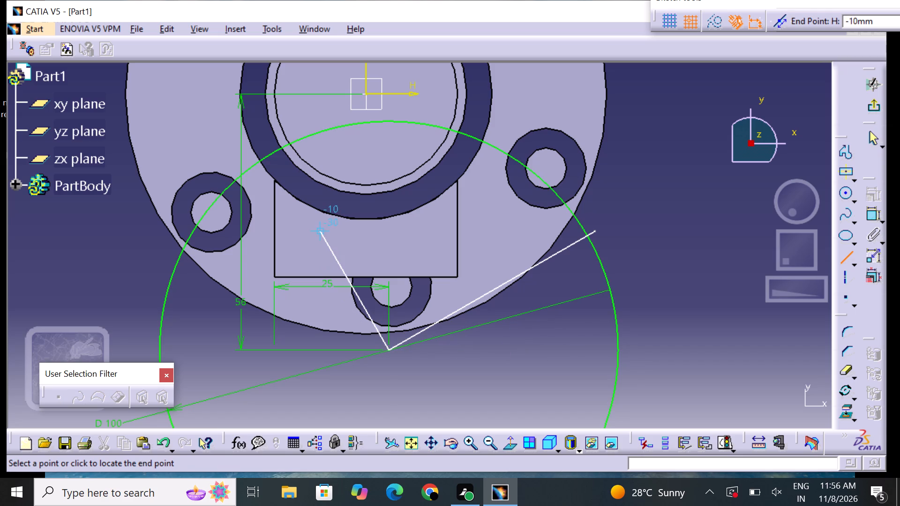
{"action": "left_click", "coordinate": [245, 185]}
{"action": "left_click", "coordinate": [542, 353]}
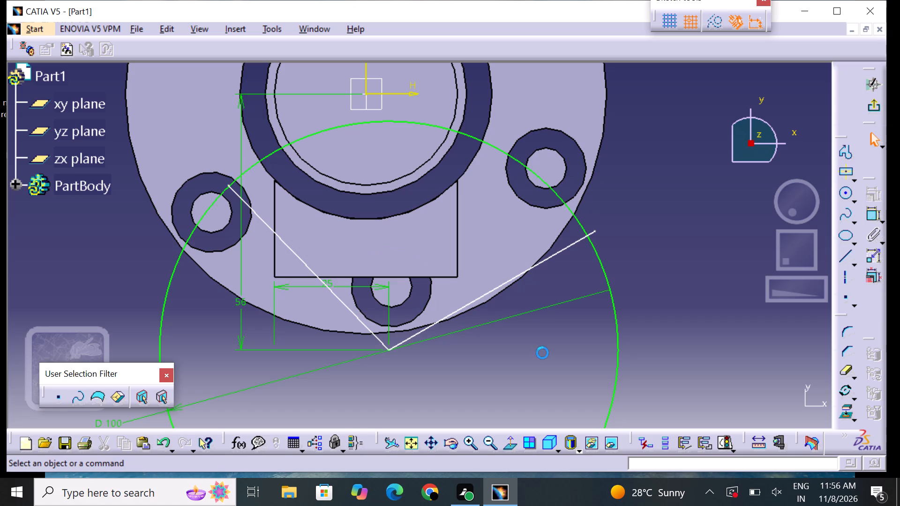
Constrain the positive-H line's free endpoint to be coincident with the 100 mm circle.
{"action": "left_click", "coordinate": [871, 212]}
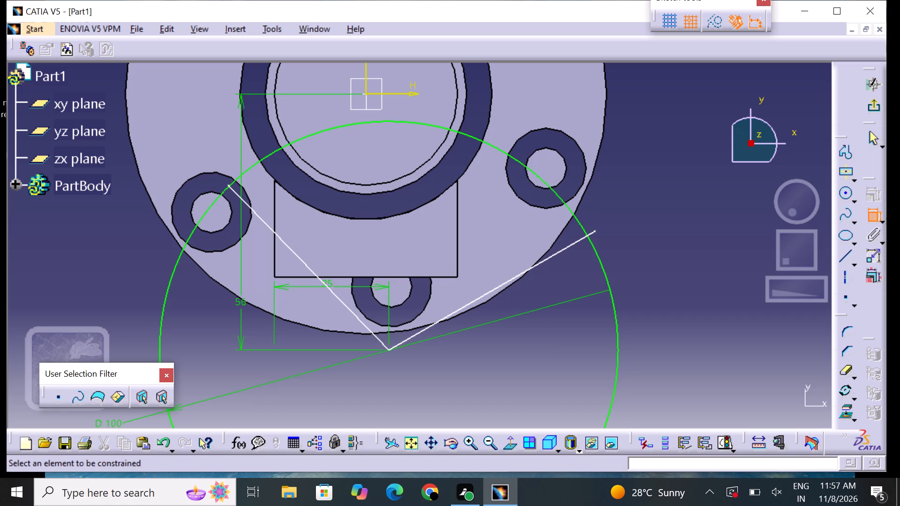
{"action": "left_click", "coordinate": [593, 230]}
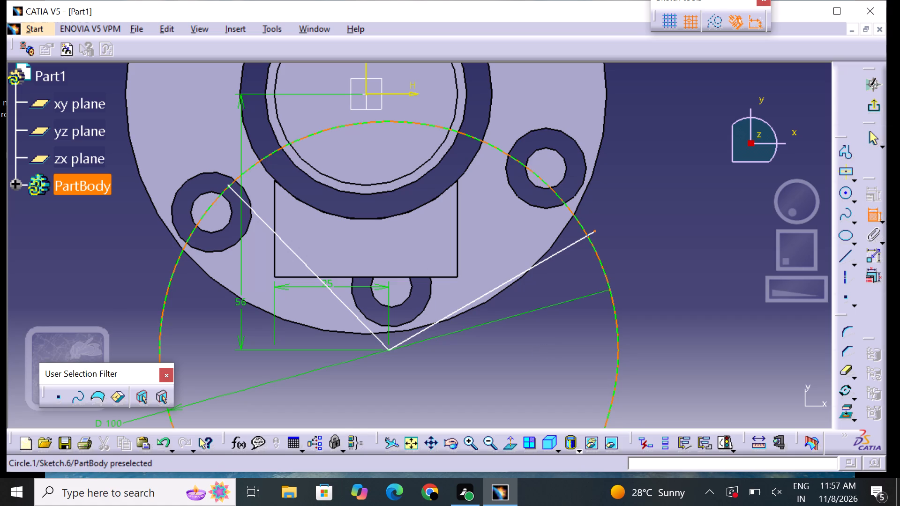
{"action": "left_click", "coordinate": [590, 242]}
{"action": "right_click", "coordinate": [590, 242]}
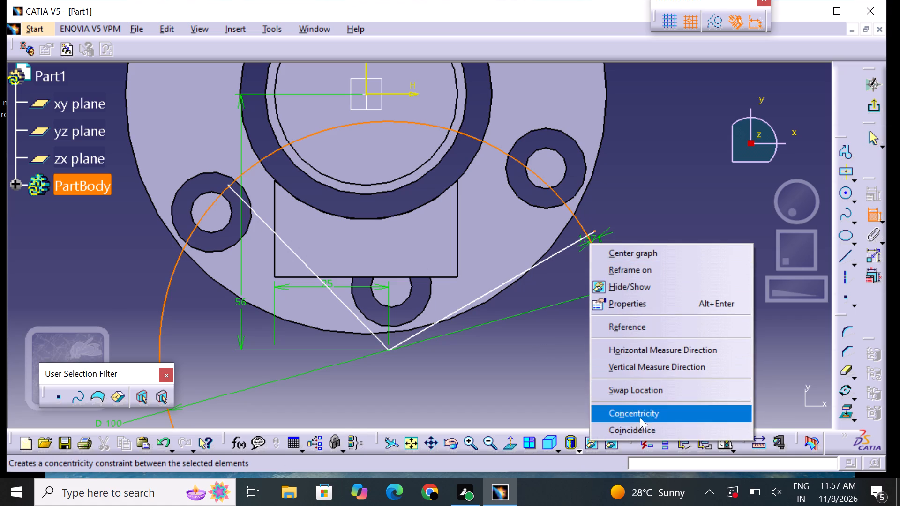
{"action": "left_click", "coordinate": [644, 428]}
{"action": "left_click", "coordinate": [673, 321]}
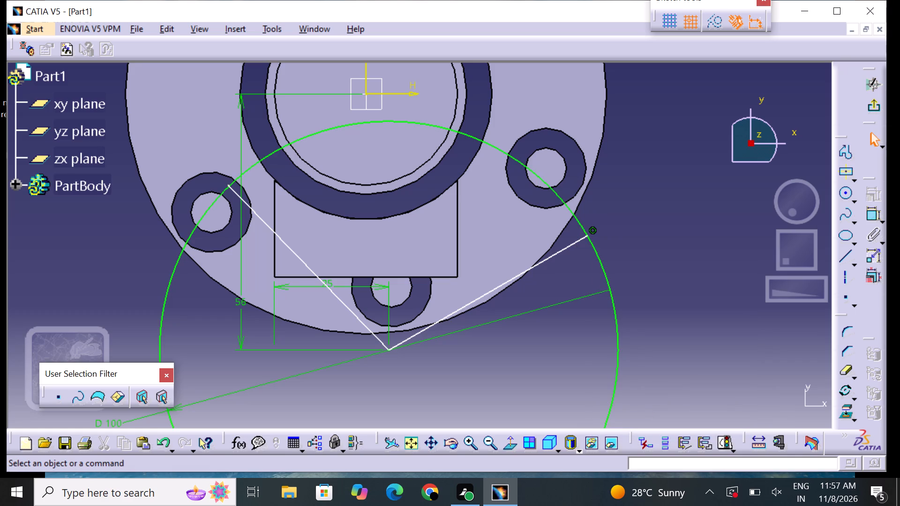
Try to constrain the negative-H line's free endpoint to the circle, and place a reference diameter dimension outside the flange.
{"action": "triple_click", "coordinate": [469, 439]}
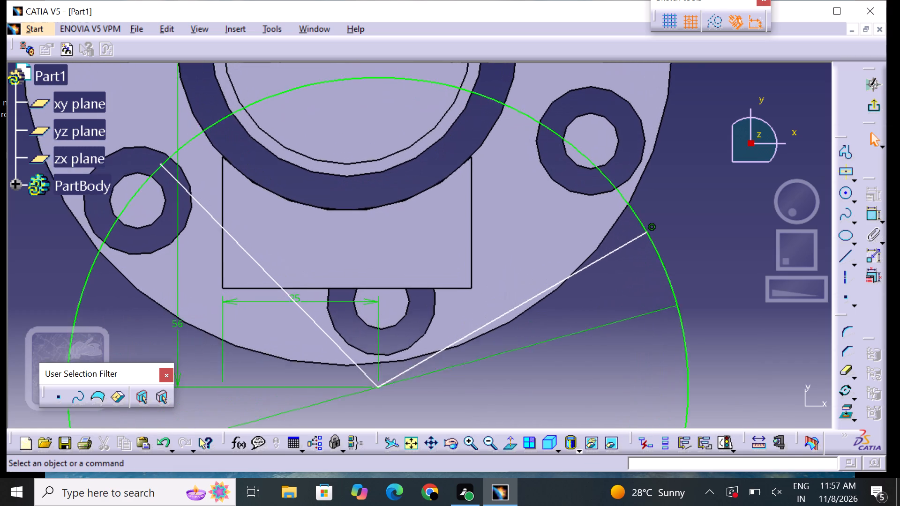
{"action": "middle_click_drag", "start_coordinate": [299, 185], "coordinate": [457, 340]}
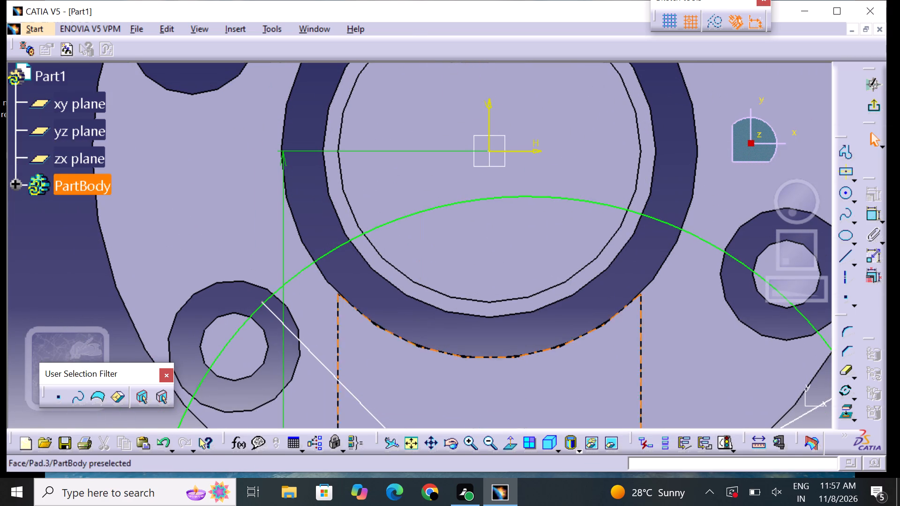
{"action": "left_click", "coordinate": [877, 211]}
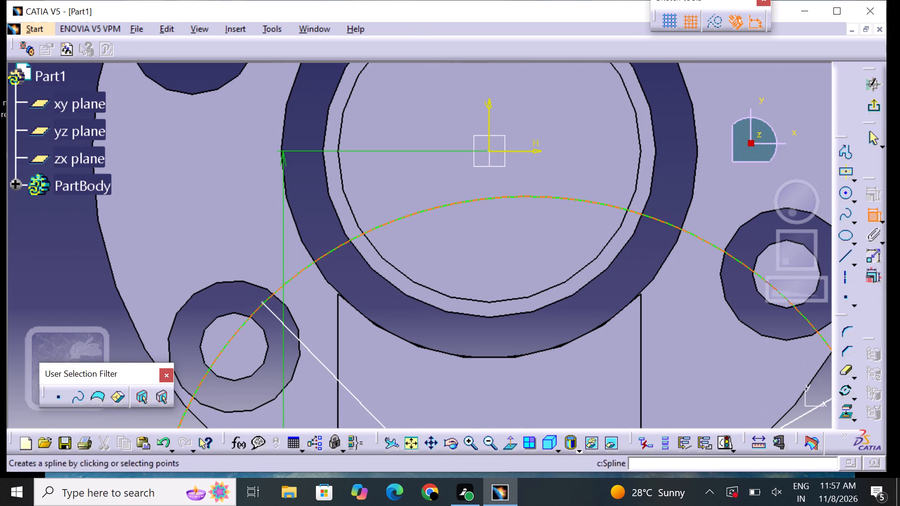
{"action": "left_click", "coordinate": [260, 302]}
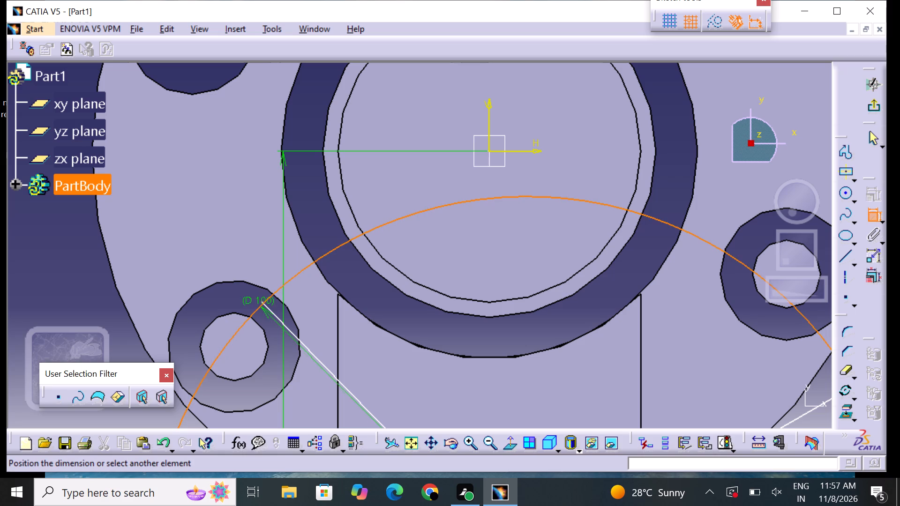
{"action": "right_click", "coordinate": [260, 311]}
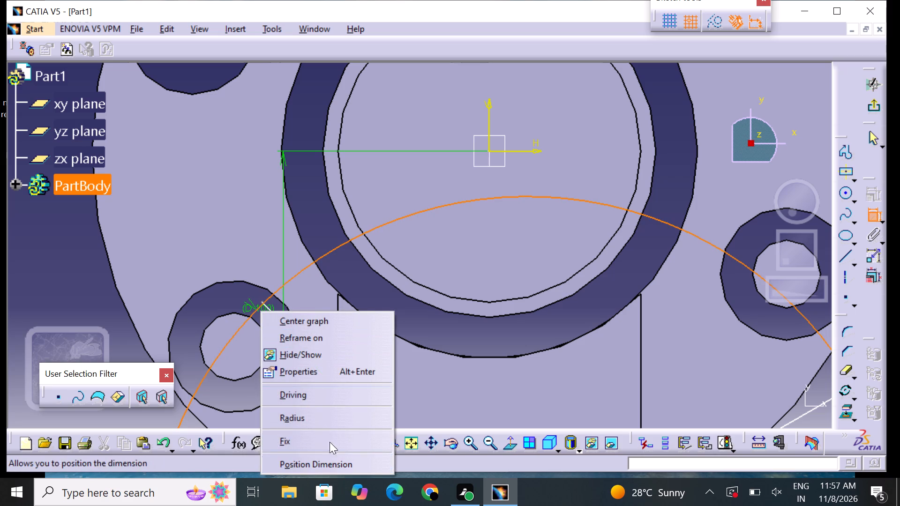
{"action": "left_click", "coordinate": [263, 302]}
{"action": "right_click", "coordinate": [263, 304]}
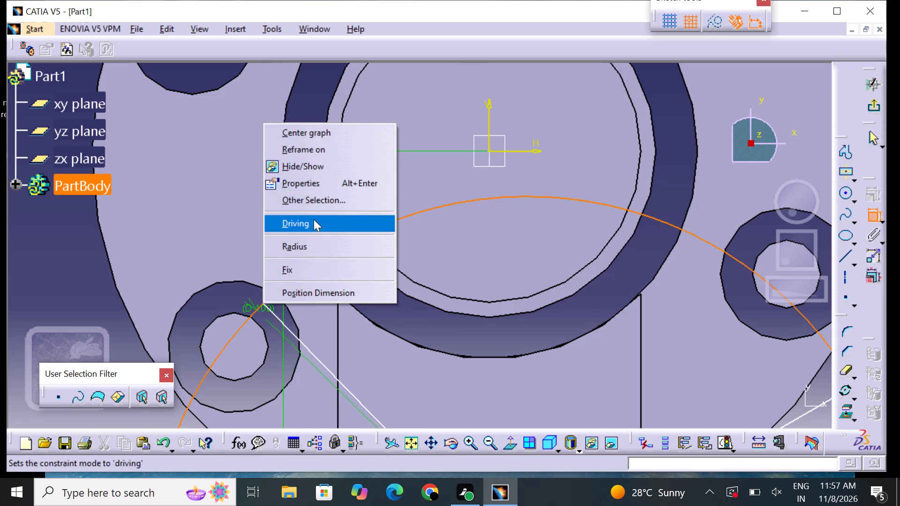
{"action": "left_click", "coordinate": [82, 285]}
{"action": "left_click", "coordinate": [77, 284]}
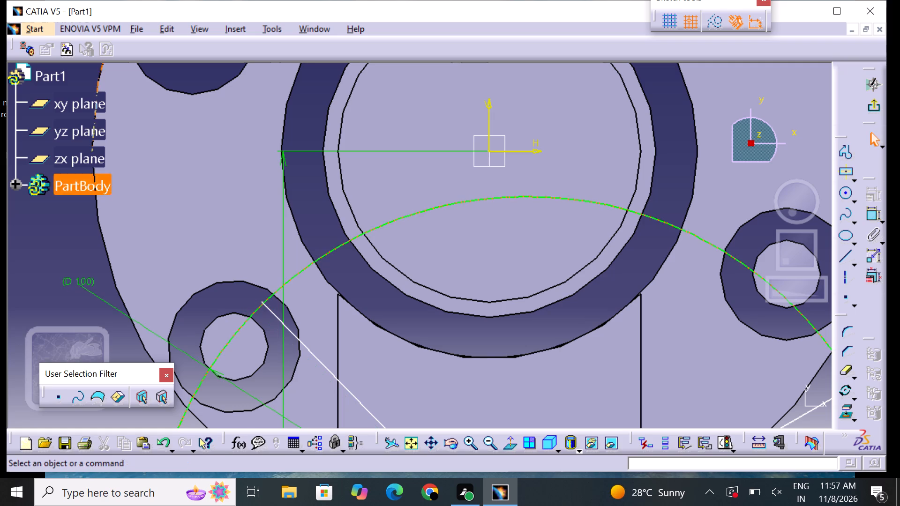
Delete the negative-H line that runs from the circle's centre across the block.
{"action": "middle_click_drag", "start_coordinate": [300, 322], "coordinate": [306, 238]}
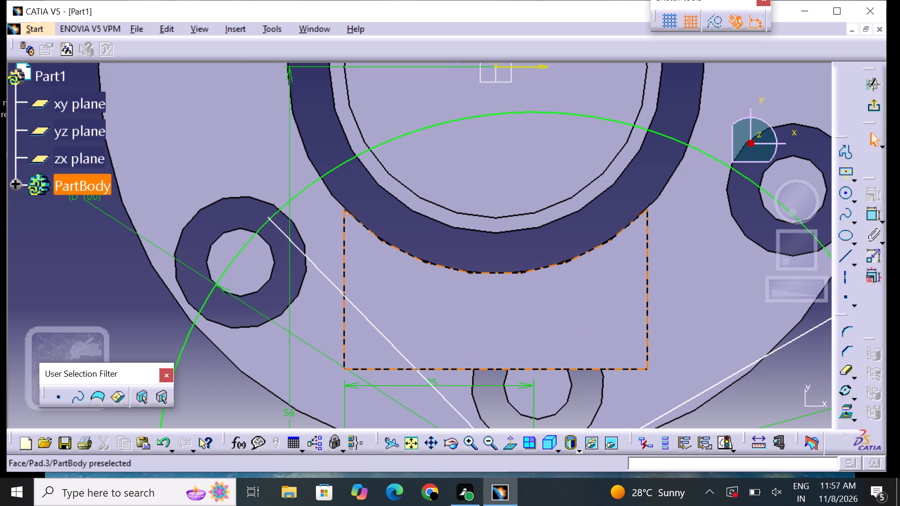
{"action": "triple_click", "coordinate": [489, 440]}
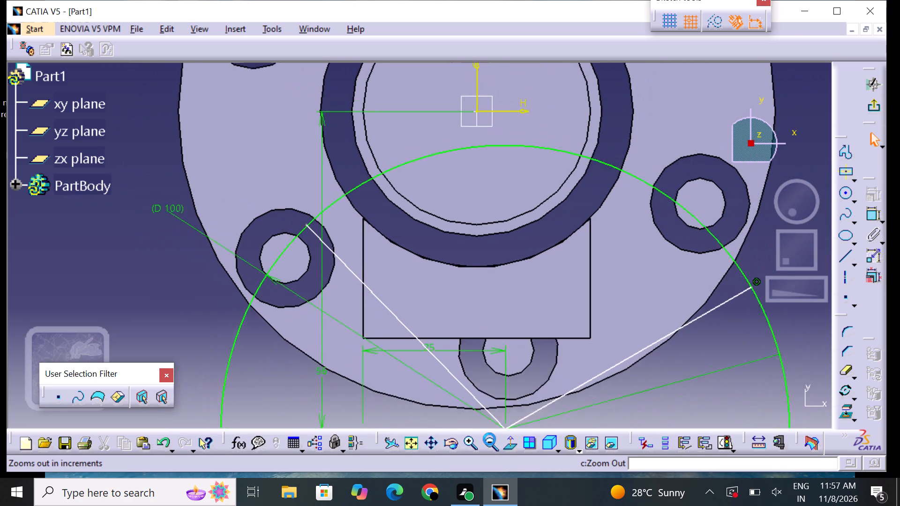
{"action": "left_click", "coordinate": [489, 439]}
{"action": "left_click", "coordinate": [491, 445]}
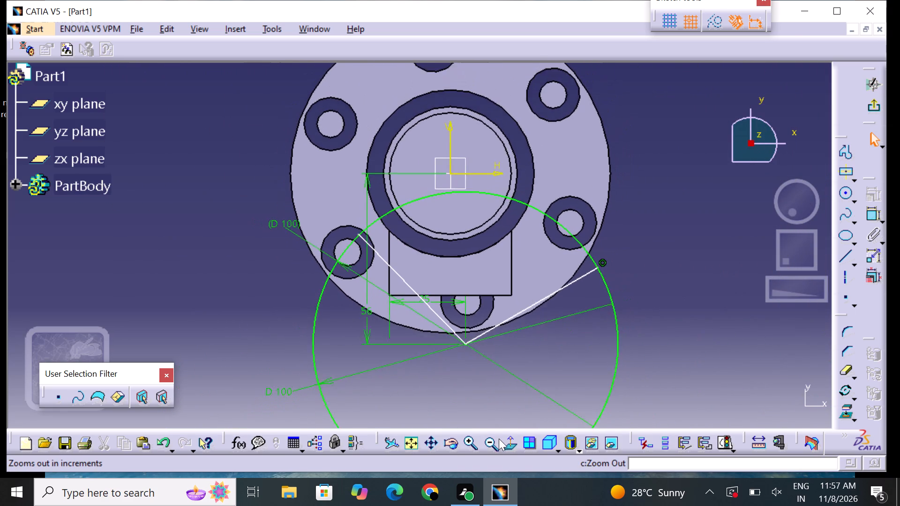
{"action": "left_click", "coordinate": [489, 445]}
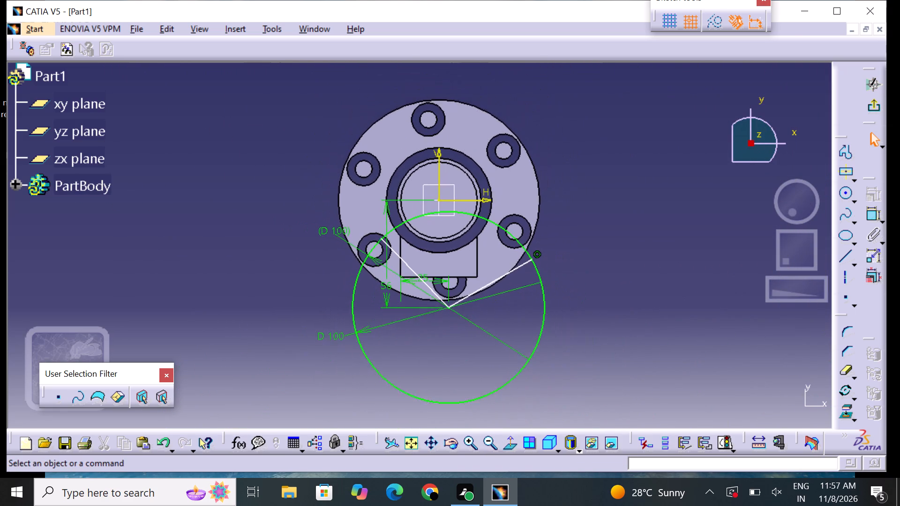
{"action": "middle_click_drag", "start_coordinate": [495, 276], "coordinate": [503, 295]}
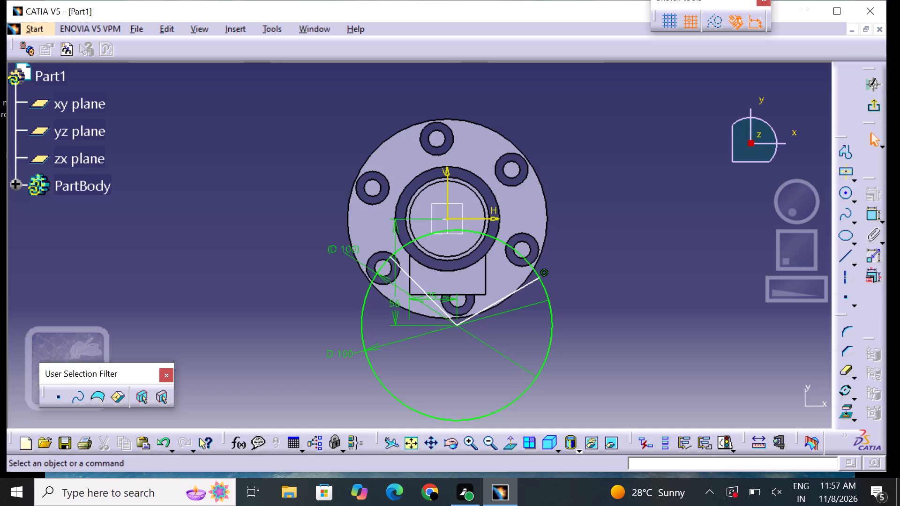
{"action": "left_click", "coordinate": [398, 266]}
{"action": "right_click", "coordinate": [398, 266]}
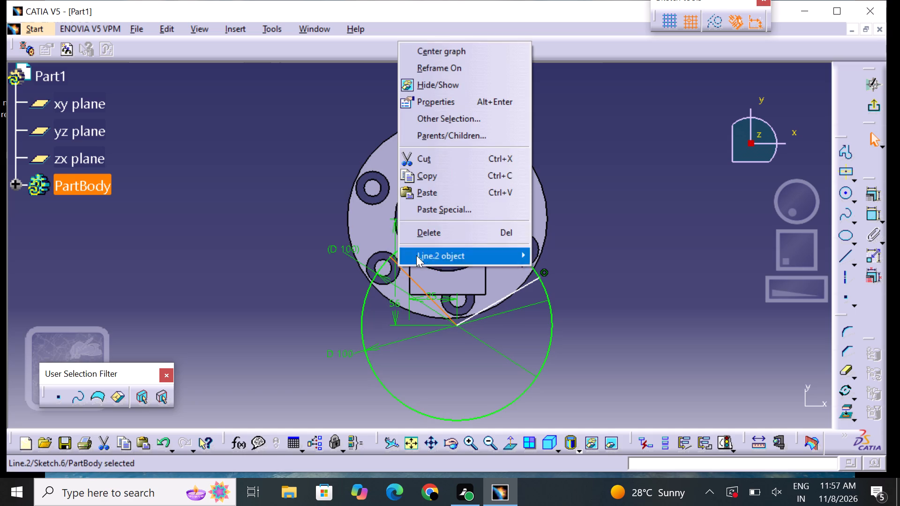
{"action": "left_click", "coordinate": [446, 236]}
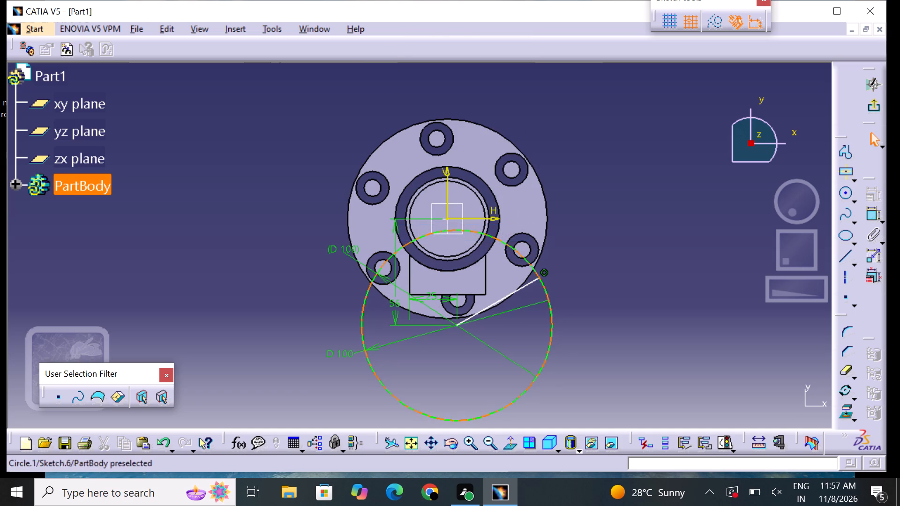
Sketch a line from the circle's centre to a point on the circle at about H -38 mm, beside the flange hole.
{"action": "left_click", "coordinate": [838, 260]}
{"action": "left_click", "coordinate": [457, 324]}
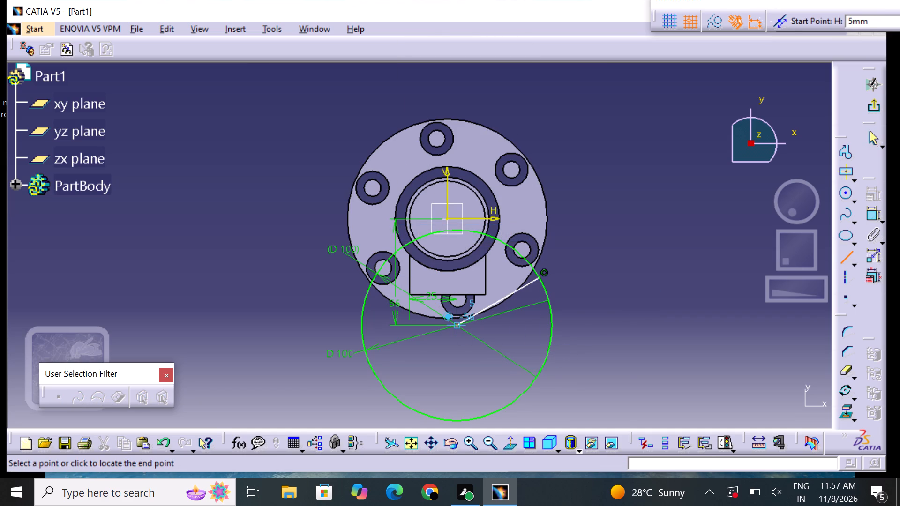
{"action": "left_click", "coordinate": [375, 277]}
{"action": "left_click", "coordinate": [270, 291]}
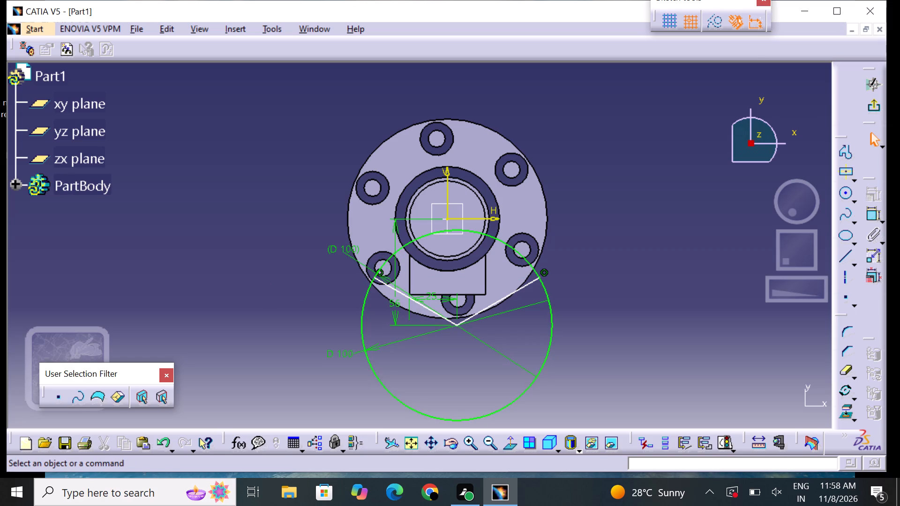
Quick Trim the circle's large outer portion, keeping only the arc between the two lines over the block.
{"action": "double_click", "coordinate": [842, 366]}
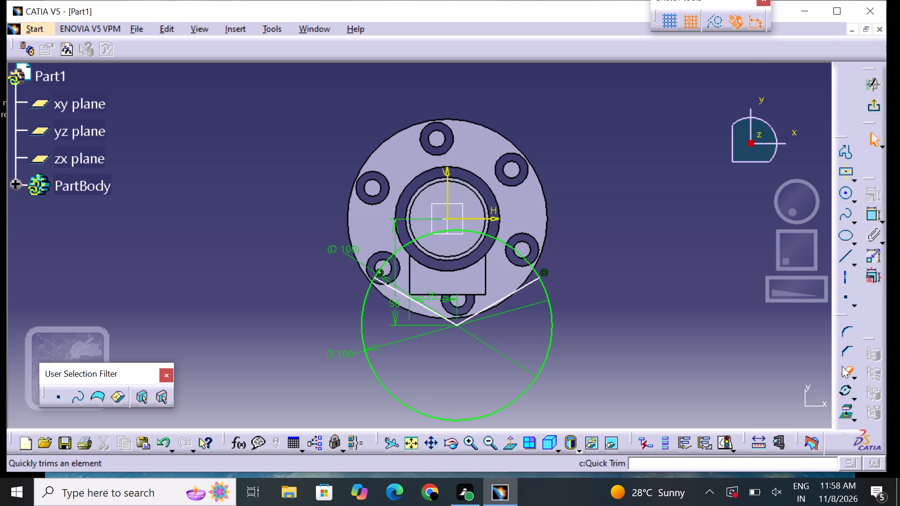
{"action": "left_click", "coordinate": [553, 325]}
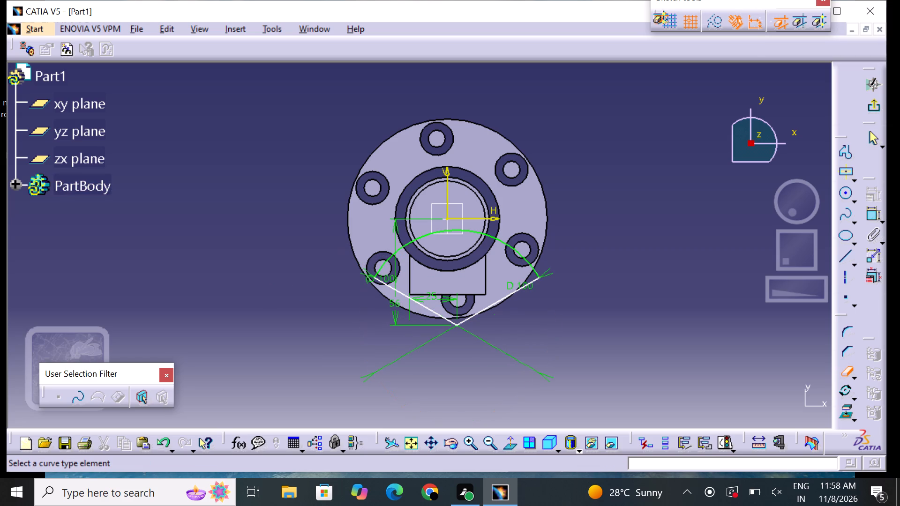
Stop trimming and exit the sector-profile sketch to return to the 3D part.
{"action": "left_click", "coordinate": [848, 372]}
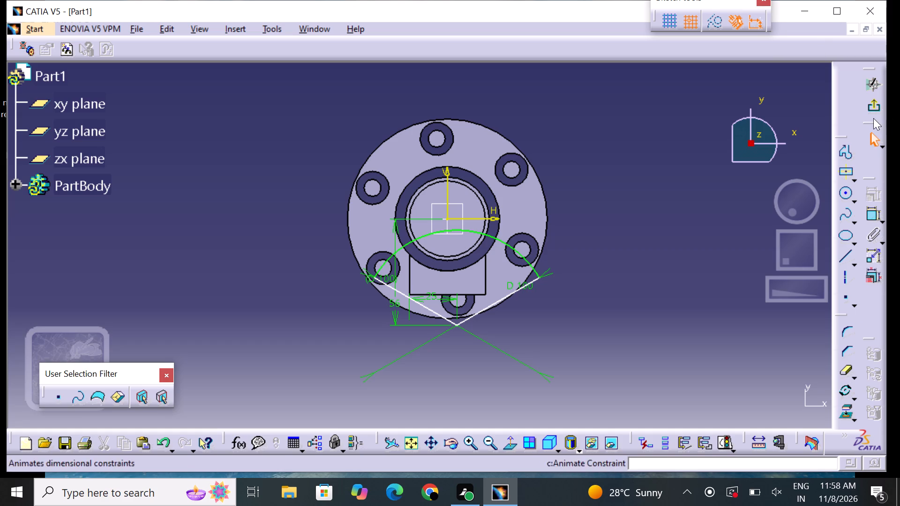
{"action": "left_click", "coordinate": [869, 105]}
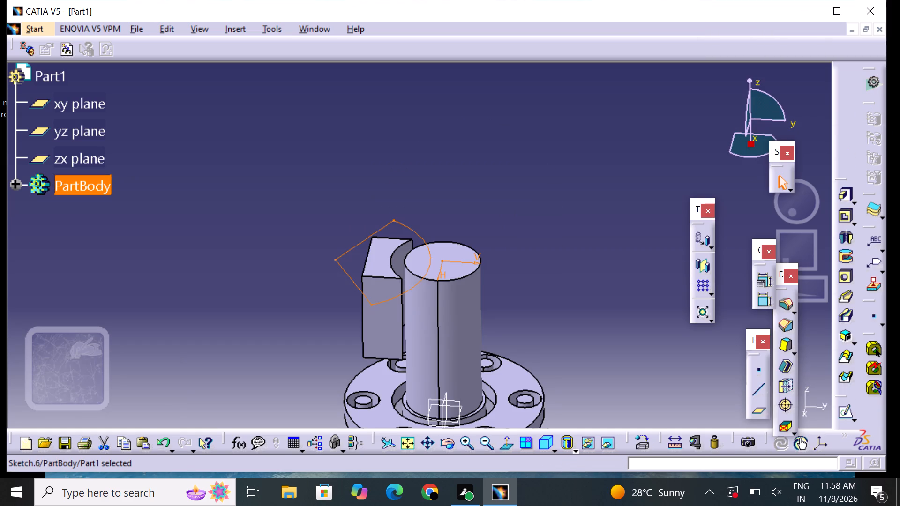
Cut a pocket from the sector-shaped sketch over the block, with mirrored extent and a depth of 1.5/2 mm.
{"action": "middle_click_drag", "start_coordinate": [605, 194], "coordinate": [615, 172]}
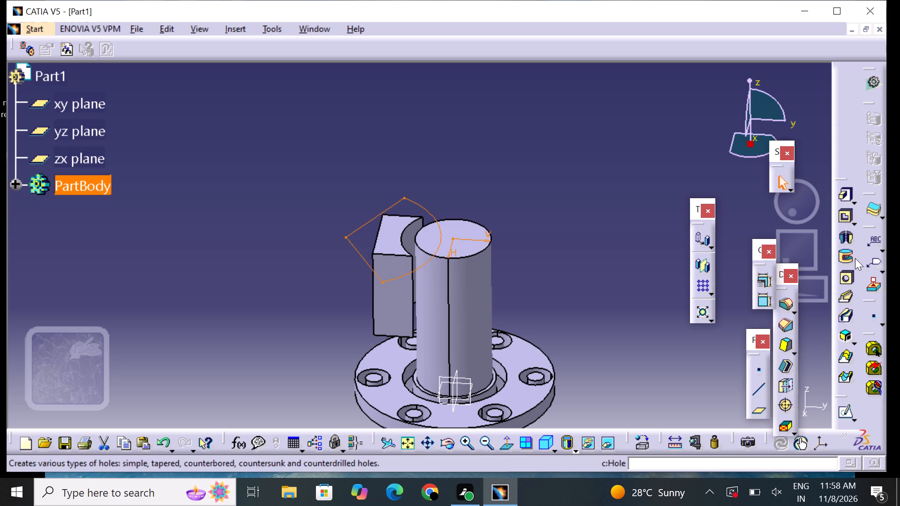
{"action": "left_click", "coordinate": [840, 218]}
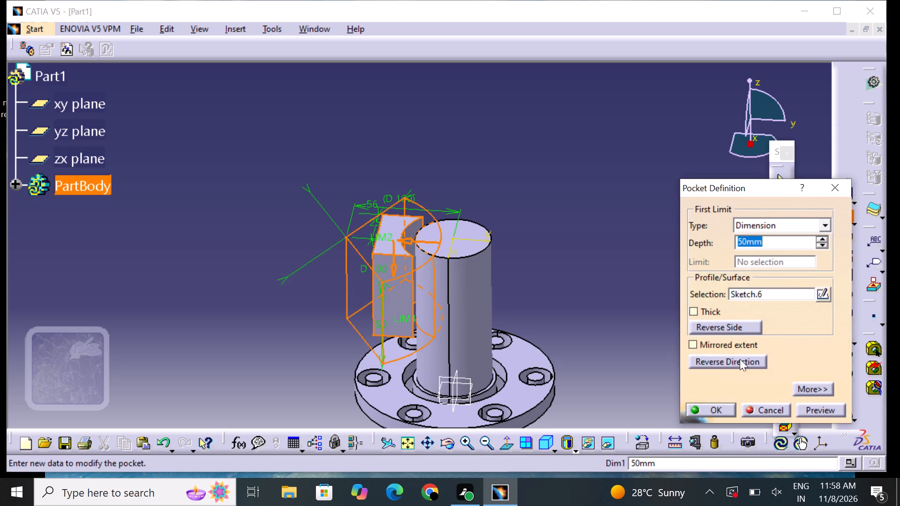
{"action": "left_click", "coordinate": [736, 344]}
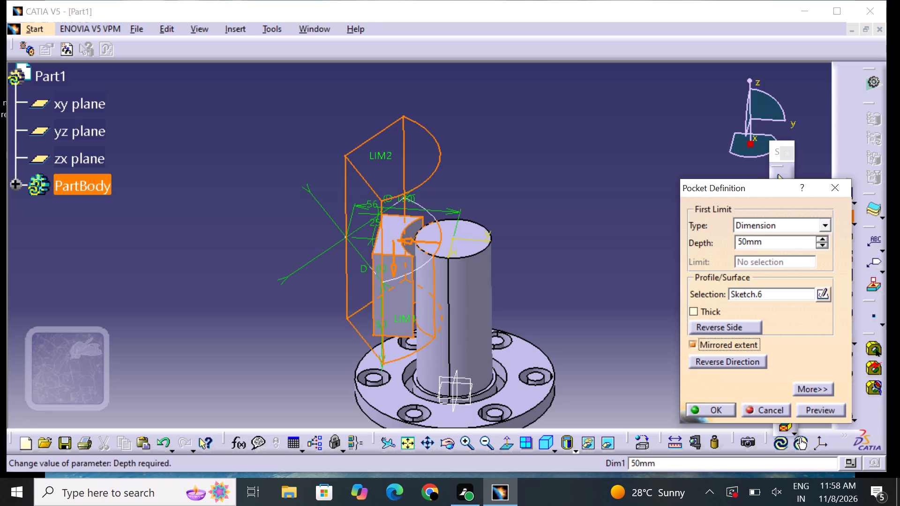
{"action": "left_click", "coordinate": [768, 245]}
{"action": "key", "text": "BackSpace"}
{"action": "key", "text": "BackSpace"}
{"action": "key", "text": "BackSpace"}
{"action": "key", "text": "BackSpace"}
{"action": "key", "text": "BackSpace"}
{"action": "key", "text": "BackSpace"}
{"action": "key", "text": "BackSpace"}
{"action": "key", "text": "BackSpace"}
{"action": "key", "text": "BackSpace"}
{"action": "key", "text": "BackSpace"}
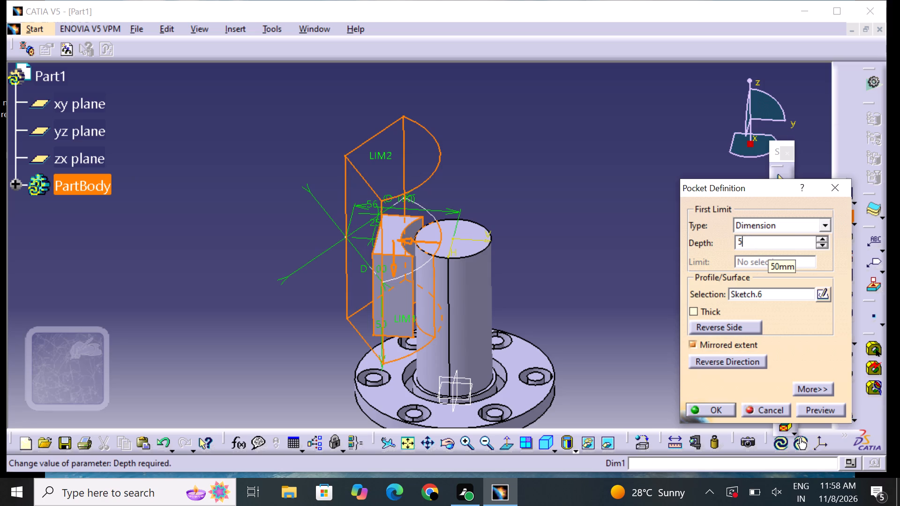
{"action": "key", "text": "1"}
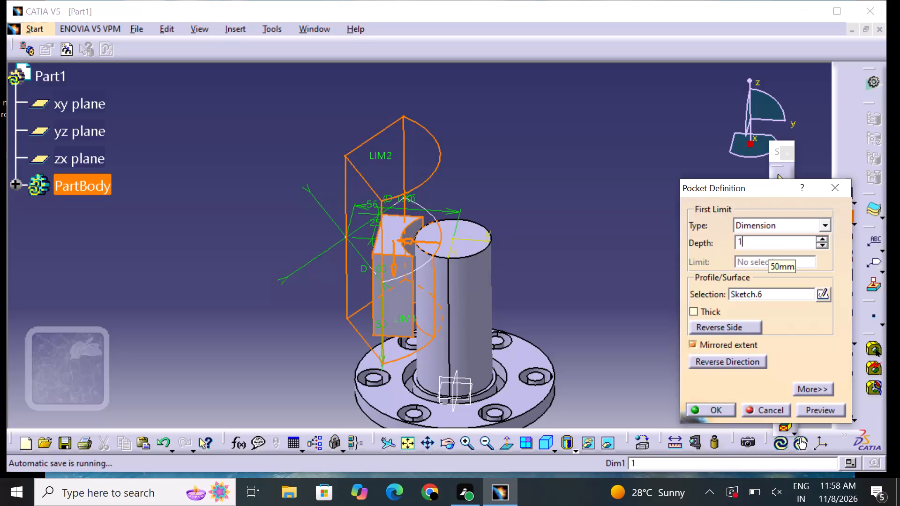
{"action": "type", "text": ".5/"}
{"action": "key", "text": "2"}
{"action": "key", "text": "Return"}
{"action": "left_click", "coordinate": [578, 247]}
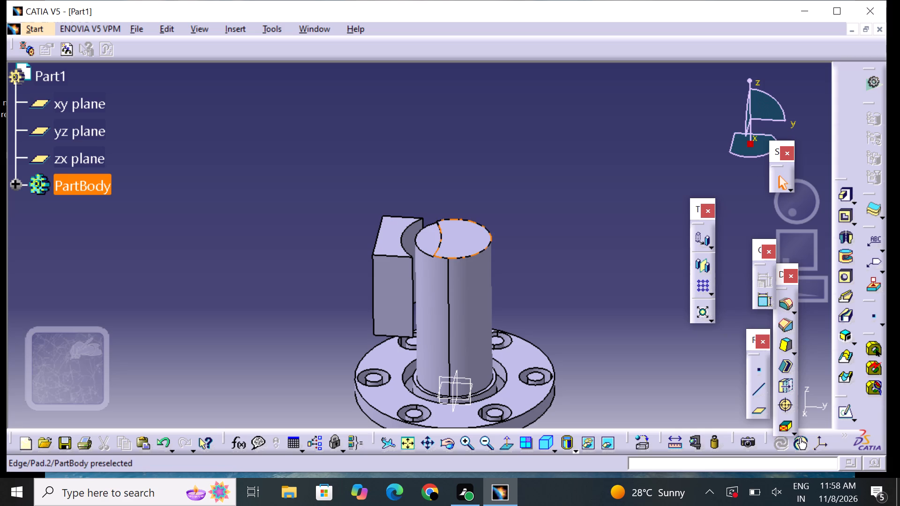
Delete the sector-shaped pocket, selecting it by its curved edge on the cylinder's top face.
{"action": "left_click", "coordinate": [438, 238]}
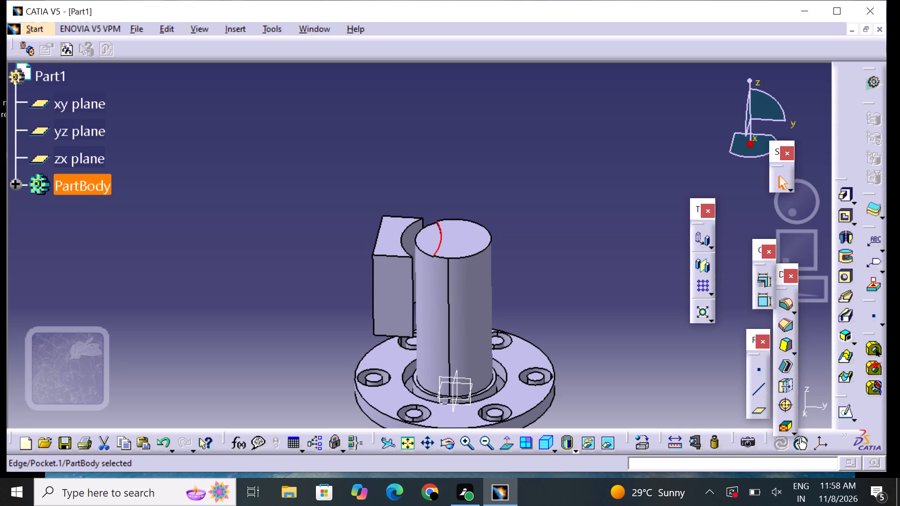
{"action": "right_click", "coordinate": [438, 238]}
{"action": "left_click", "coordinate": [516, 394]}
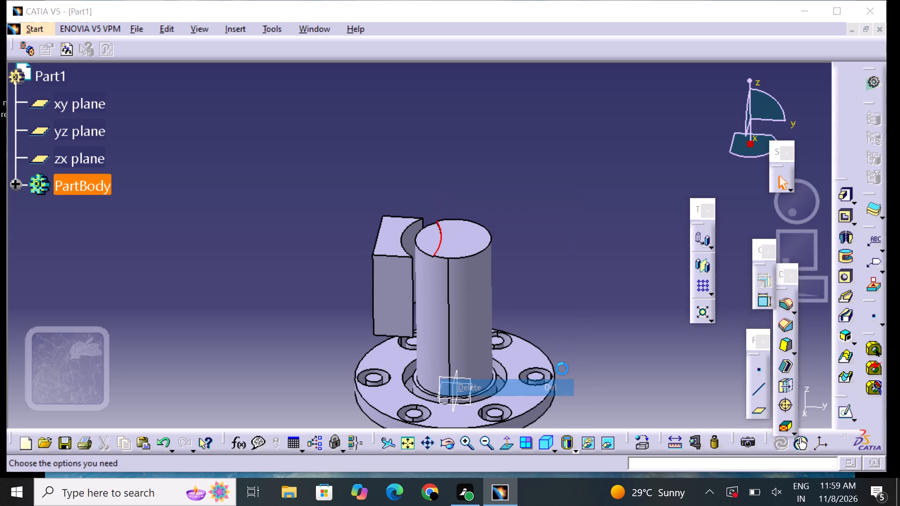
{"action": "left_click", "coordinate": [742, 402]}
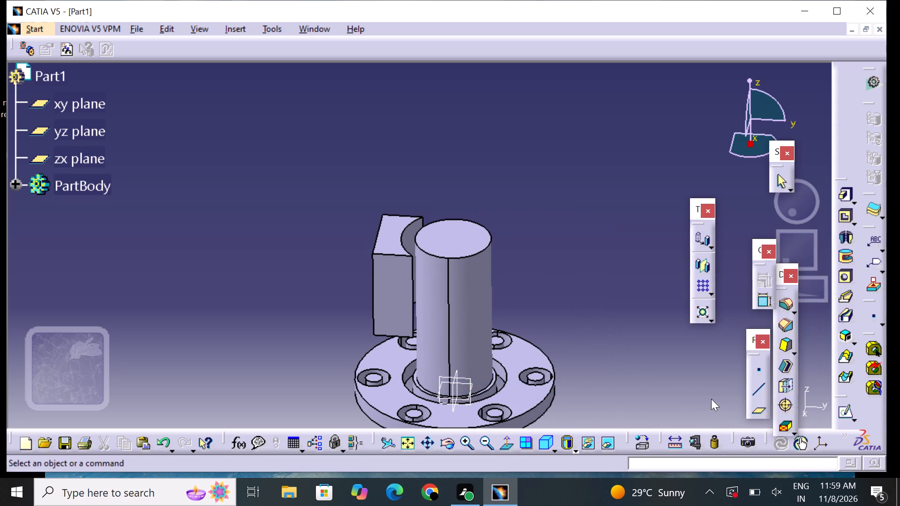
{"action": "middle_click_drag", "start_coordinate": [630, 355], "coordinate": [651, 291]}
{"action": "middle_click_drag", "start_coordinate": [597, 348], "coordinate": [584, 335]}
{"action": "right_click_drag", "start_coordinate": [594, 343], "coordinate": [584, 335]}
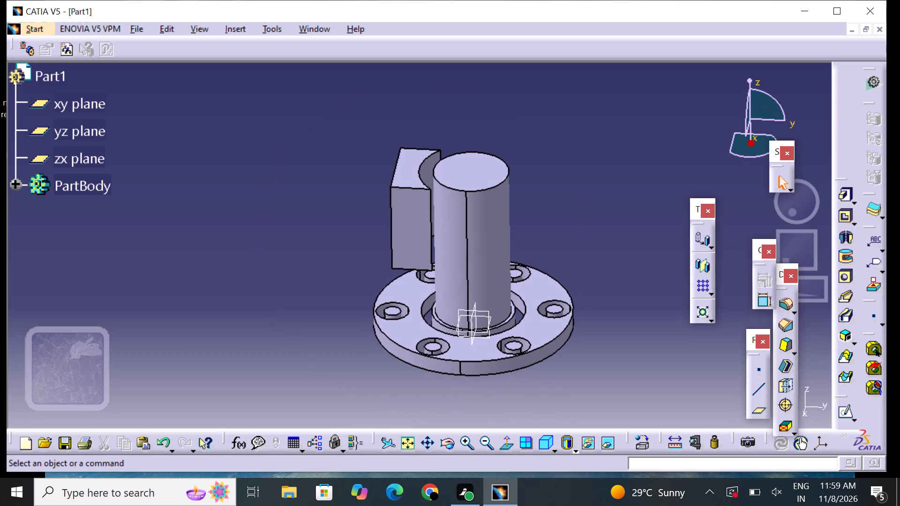
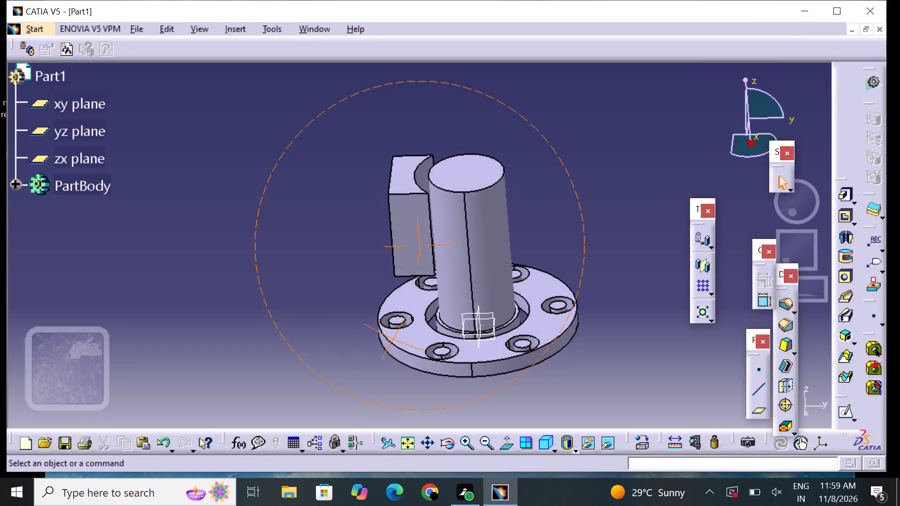
Examine the flange, central cylinder and arc-sided block from several angles.
{"action": "middle_click_drag", "start_coordinate": [350, 315], "coordinate": [350, 319]}
{"action": "right_click_drag", "start_coordinate": [350, 315], "coordinate": [350, 319]}
{"action": "middle_click_drag", "start_coordinate": [568, 227], "coordinate": [526, 276]}
{"action": "right_click_drag", "start_coordinate": [568, 234], "coordinate": [526, 276]}
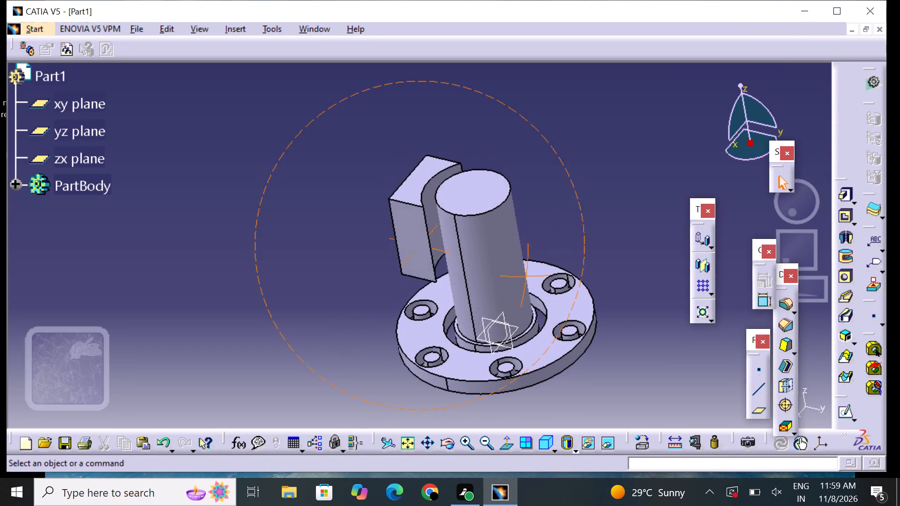
{"action": "middle_click_drag", "start_coordinate": [526, 276], "coordinate": [522, 287]}
{"action": "right_click_drag", "start_coordinate": [526, 276], "coordinate": [522, 289]}
{"action": "middle_click_drag", "start_coordinate": [526, 313], "coordinate": [486, 194]}
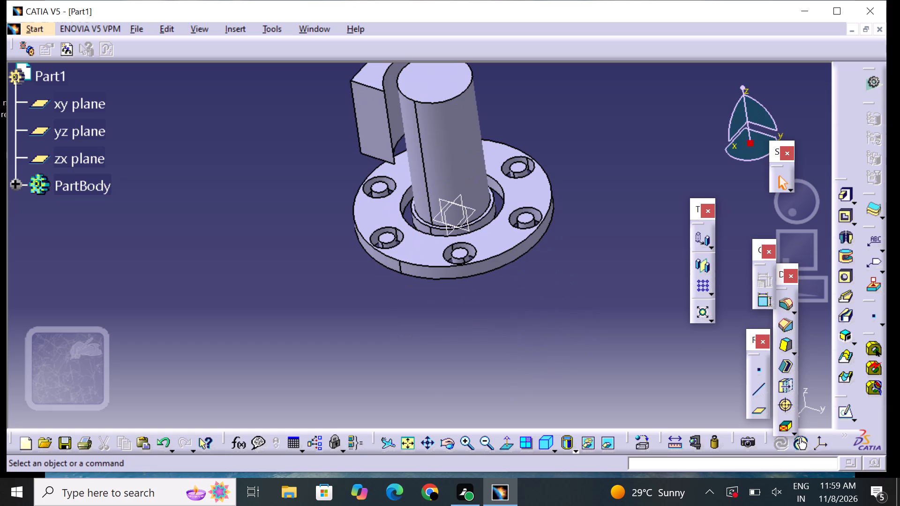
{"action": "middle_click_drag", "start_coordinate": [592, 286], "coordinate": [555, 328]}
{"action": "middle_click_drag", "start_coordinate": [567, 301], "coordinate": [569, 301]}
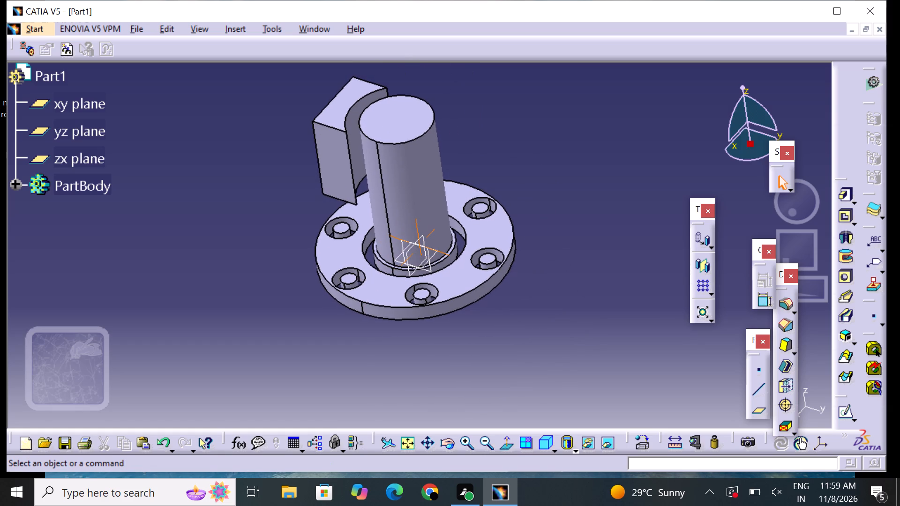
{"action": "middle_click_drag", "start_coordinate": [569, 301], "coordinate": [583, 305]}
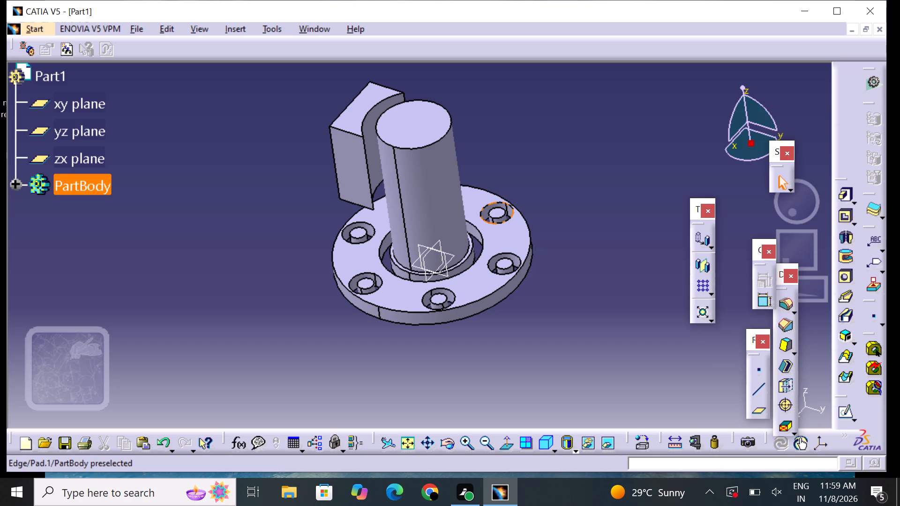
Start a Hole on the flange's underside face and open its positioning sketch.
{"action": "scroll", "coordinate": [518, 208], "scroll_direction": "up", "scroll_amount": 1}
{"action": "middle_click_drag", "start_coordinate": [558, 199], "coordinate": [226, 202]}
{"action": "right_click_drag", "start_coordinate": [558, 199], "coordinate": [226, 202]}
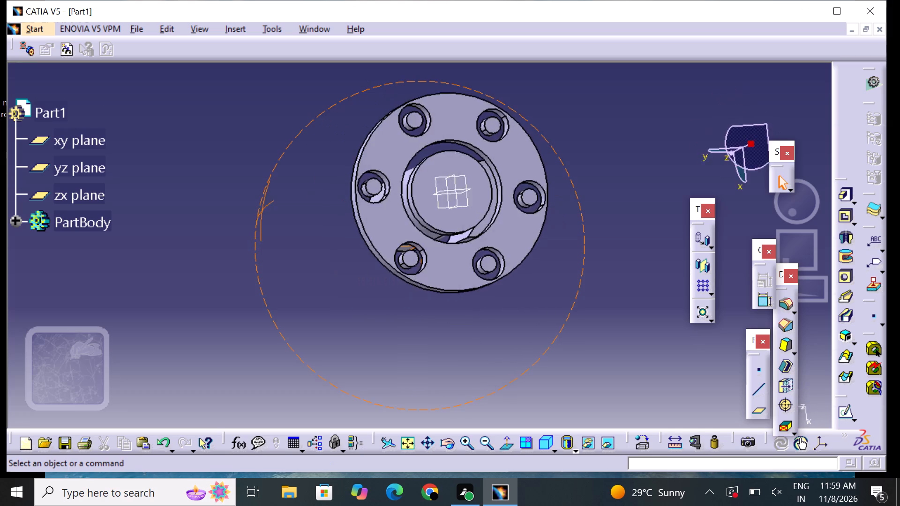
{"action": "middle_click_drag", "start_coordinate": [226, 202], "coordinate": [339, 325]}
{"action": "right_click_drag", "start_coordinate": [226, 202], "coordinate": [339, 316]}
{"action": "middle_click_drag", "start_coordinate": [501, 135], "coordinate": [350, 225]}
{"action": "right_click_drag", "start_coordinate": [485, 135], "coordinate": [350, 225]}
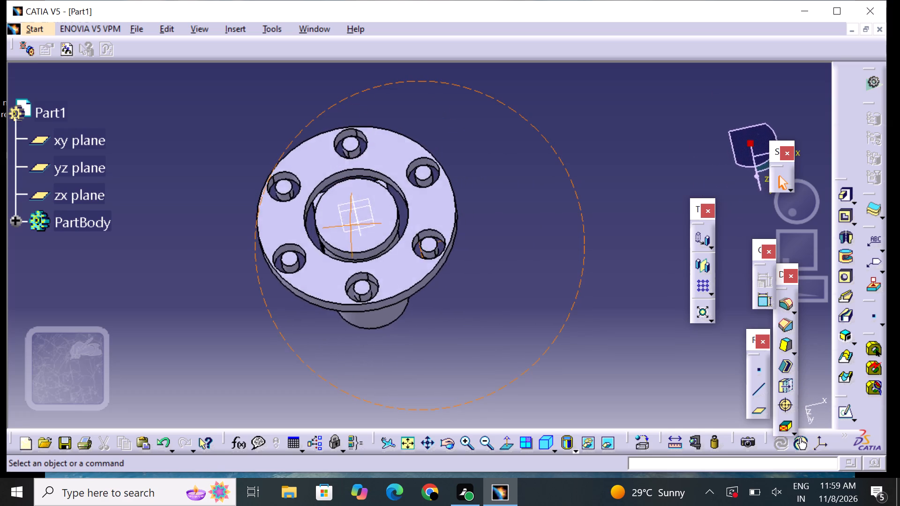
{"action": "middle_click_drag", "start_coordinate": [350, 225], "coordinate": [370, 262]}
{"action": "right_click_drag", "start_coordinate": [350, 225], "coordinate": [370, 262]}
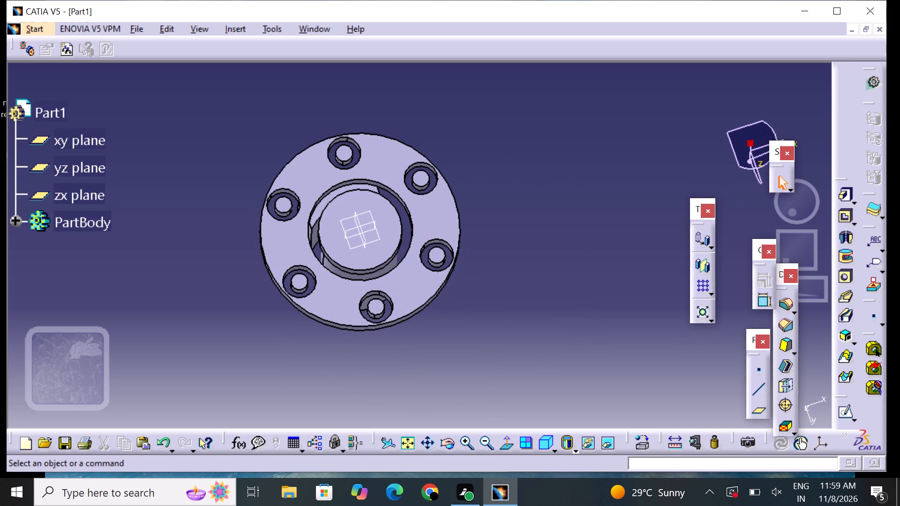
{"action": "left_click_drag", "start_coordinate": [414, 279], "coordinate": [409, 285]}
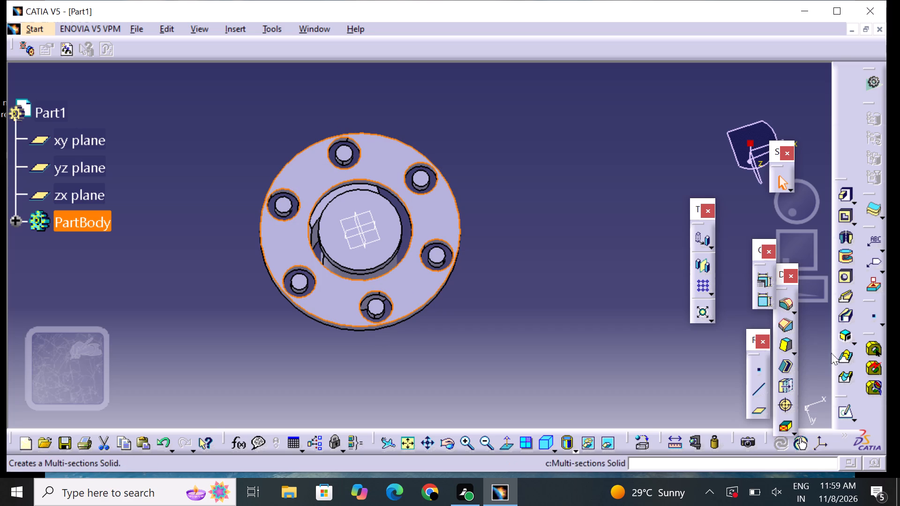
{"action": "left_click", "coordinate": [842, 280]}
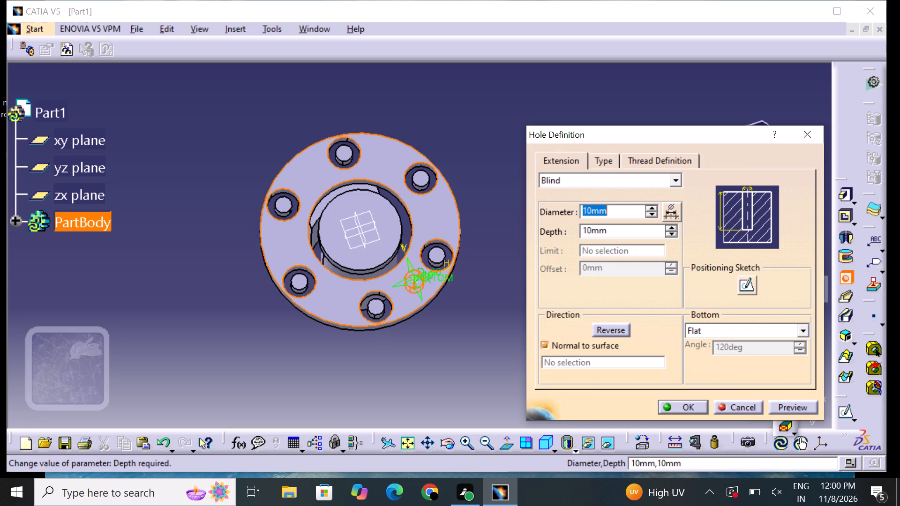
{"action": "left_click", "coordinate": [741, 290]}
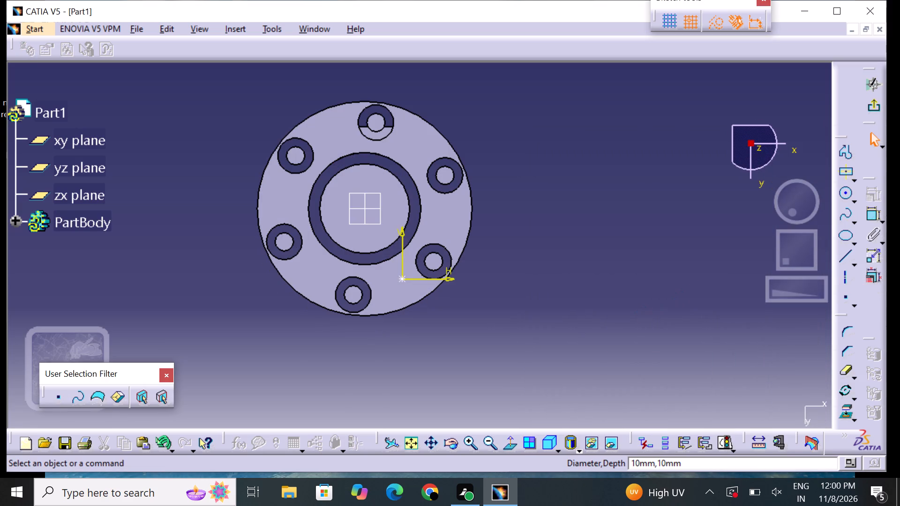
Move the hole's centre point close to the part's origin, within the central cylinder's outline.
{"action": "middle_click_drag", "start_coordinate": [577, 318], "coordinate": [600, 300]}
{"action": "scroll", "coordinate": [600, 300], "scroll_direction": "up", "scroll_amount": 1}
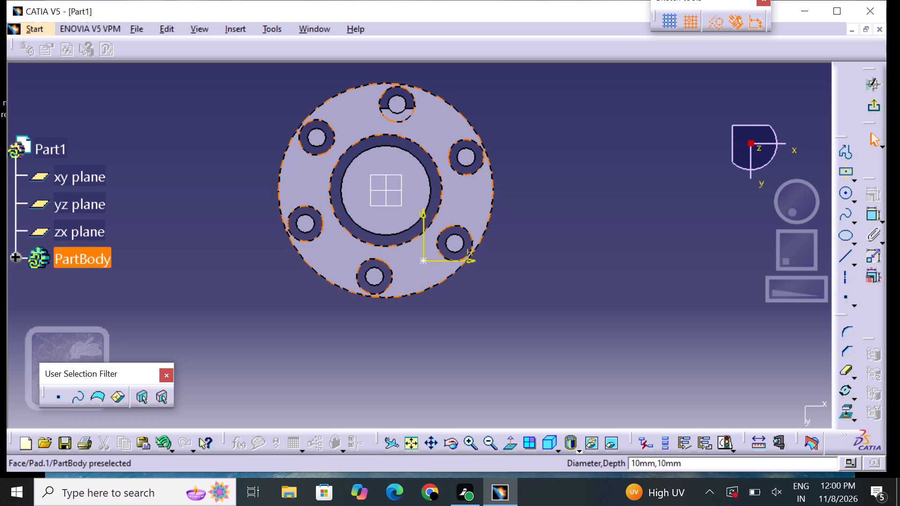
{"action": "left_click_drag", "start_coordinate": [424, 260], "coordinate": [416, 217]}
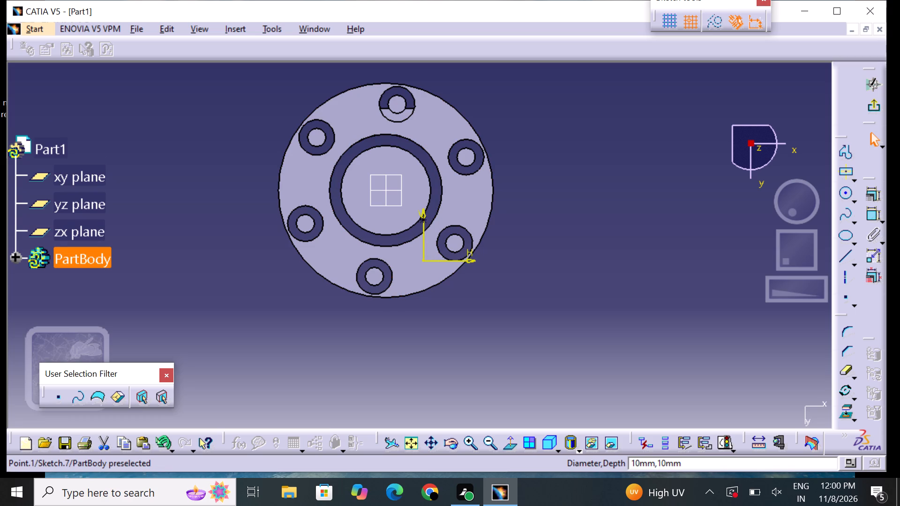
{"action": "left_click_drag", "start_coordinate": [416, 217], "coordinate": [385, 190]}
{"action": "left_click_drag", "start_coordinate": [385, 190], "coordinate": [388, 193]}
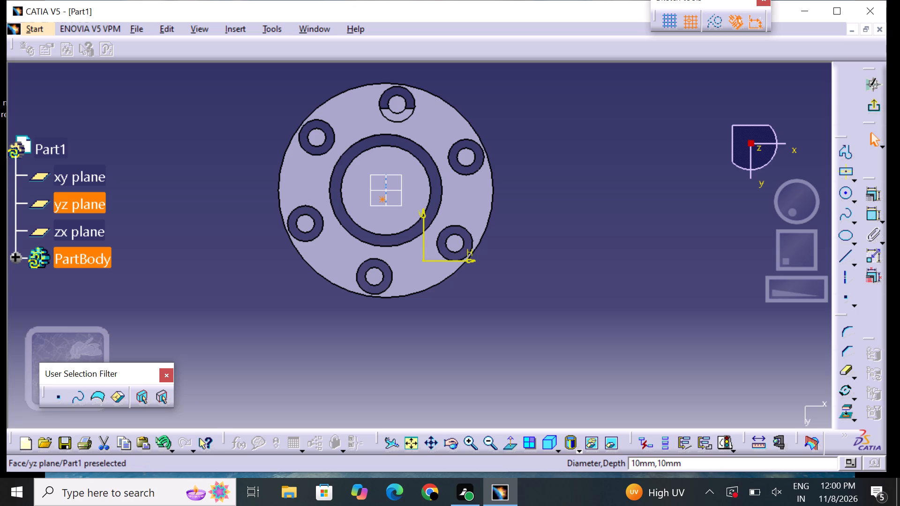
{"action": "left_click", "coordinate": [388, 193]}
{"action": "left_click", "coordinate": [392, 194]}
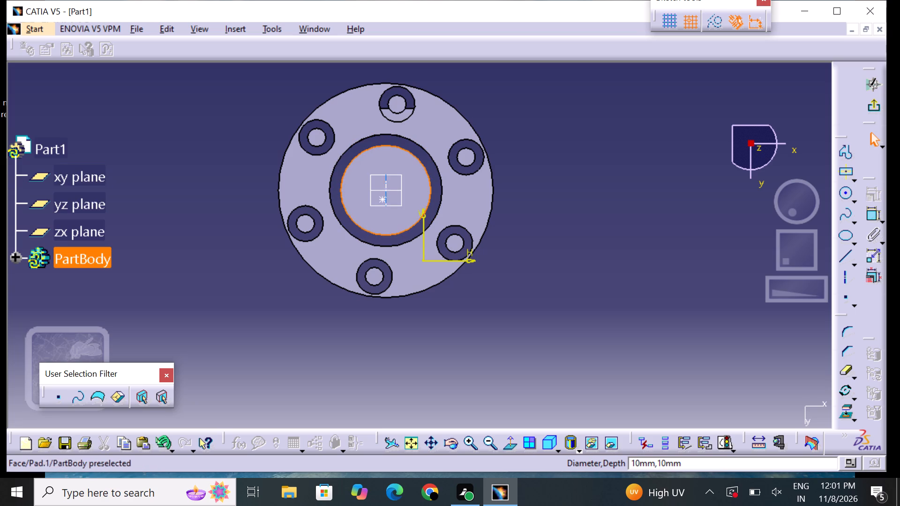
{"action": "left_click", "coordinate": [380, 200]}
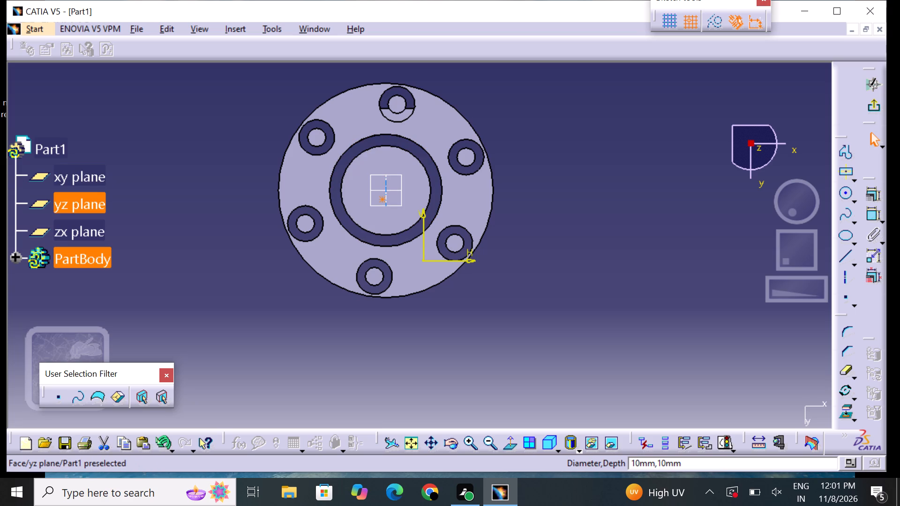
{"action": "left_click", "coordinate": [386, 193]}
{"action": "right_click", "coordinate": [386, 191]}
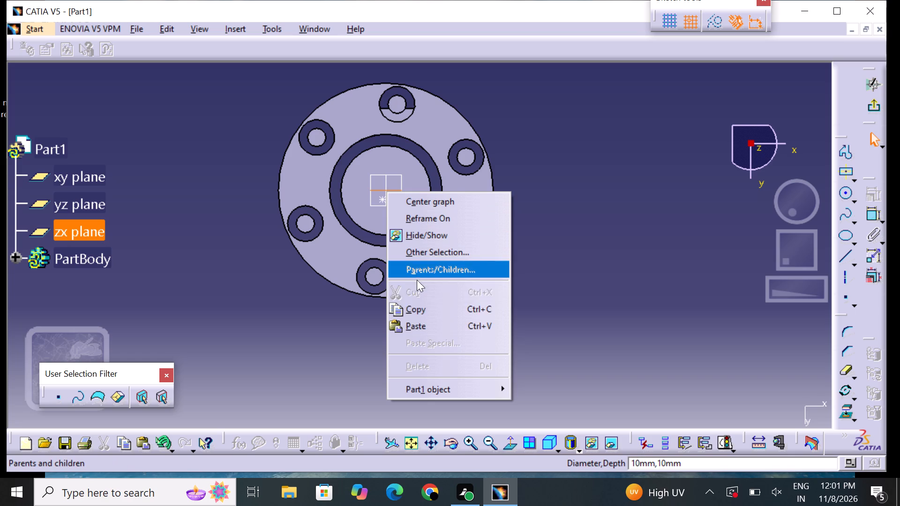
{"action": "left_click", "coordinate": [607, 299]}
{"action": "left_click", "coordinate": [629, 217]}
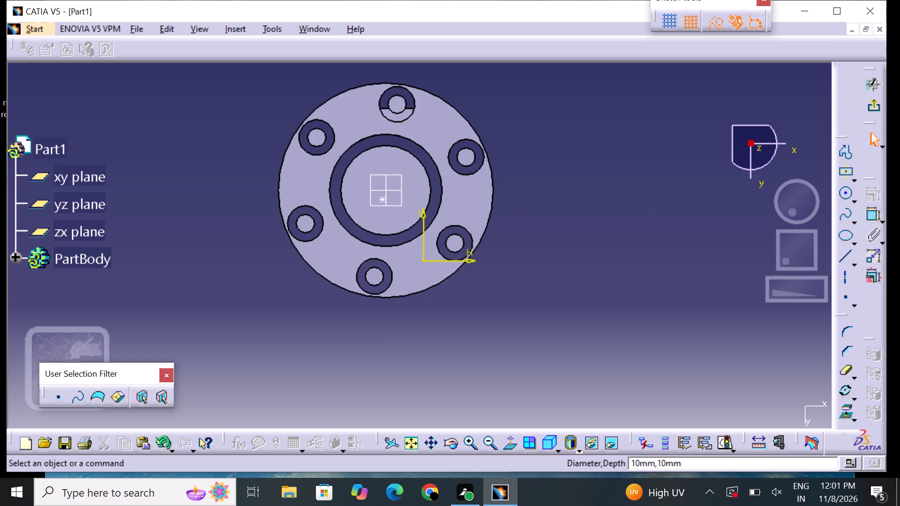
Constrain the hole's centre point as coincident with the zx plane and exit the positioning sketch.
{"action": "left_click_drag", "start_coordinate": [873, 217], "coordinate": [874, 210]}
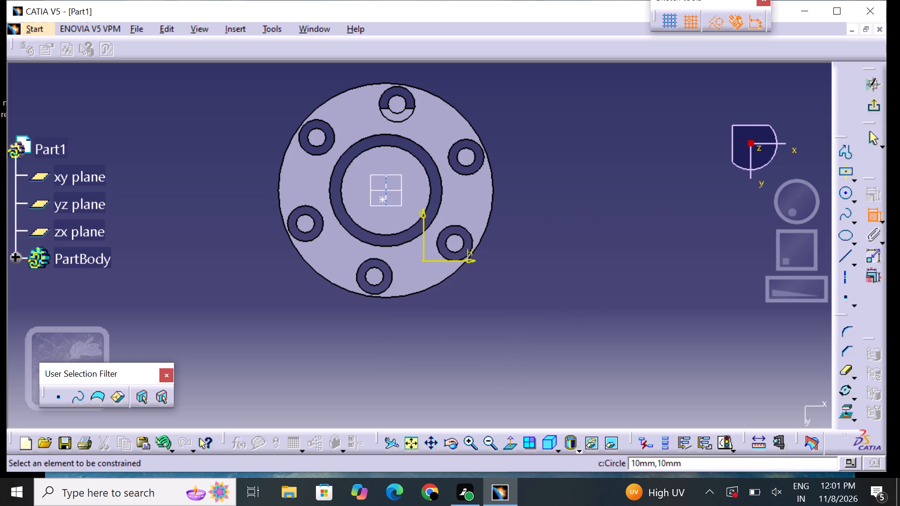
{"action": "left_click", "coordinate": [382, 201]}
{"action": "left_click", "coordinate": [385, 190]}
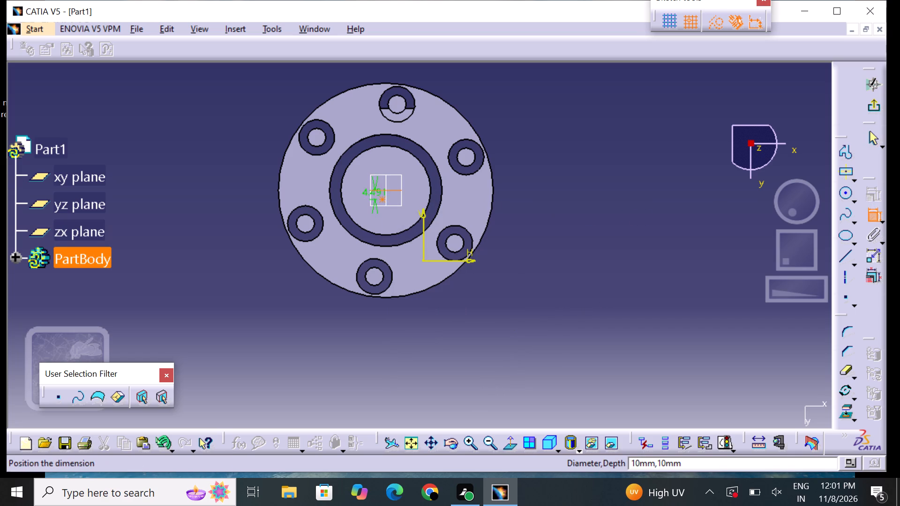
{"action": "right_click", "coordinate": [385, 190]}
{"action": "left_click", "coordinate": [440, 287]}
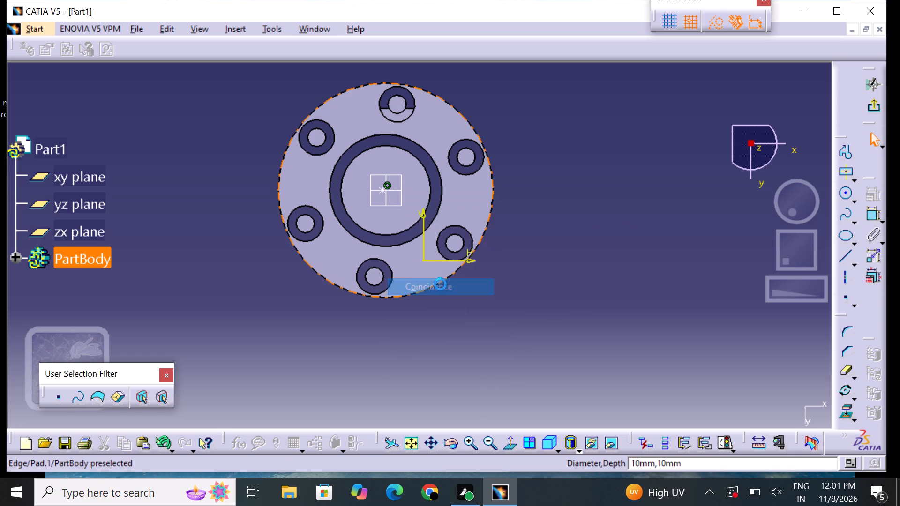
{"action": "left_click", "coordinate": [562, 299]}
{"action": "right_click_drag", "start_coordinate": [559, 295], "coordinate": [531, 313]}
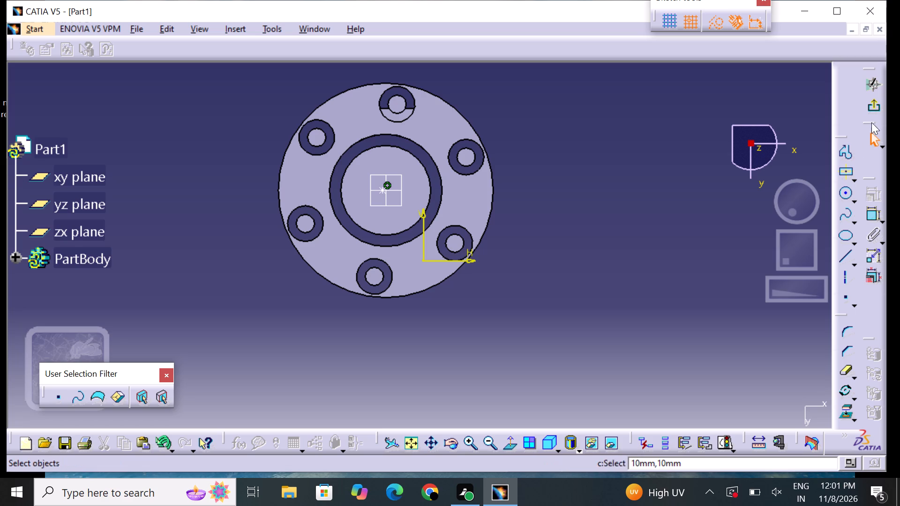
{"action": "left_click", "coordinate": [874, 110]}
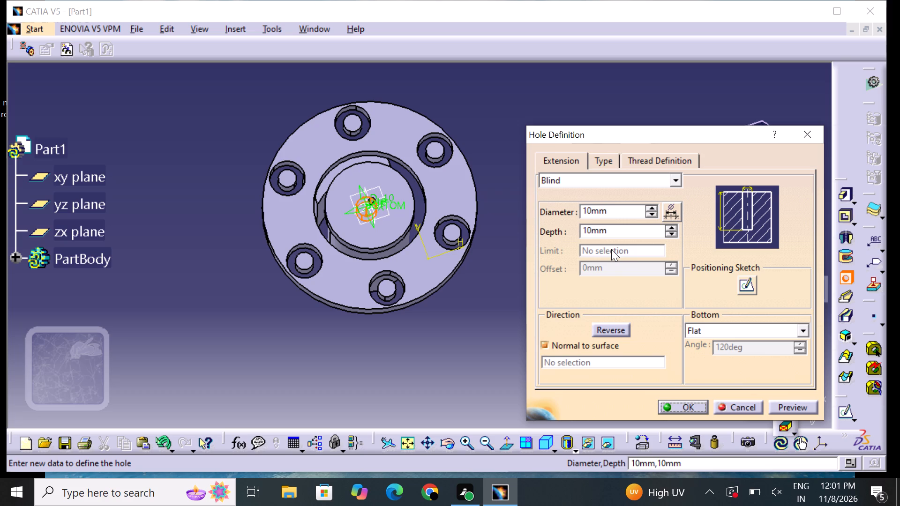
Create the blind, flat-bottomed hole on the flange's underside with a 50 mm diameter and 4 mm depth.
{"action": "left_click", "coordinate": [619, 214]}
{"action": "key", "text": "BackSpace"}
{"action": "key", "text": "BackSpace"}
{"action": "key", "text": "BackSpace"}
{"action": "key", "text": "BackSpace"}
{"action": "key", "text": "BackSpace"}
{"action": "key", "text": "BackSpace"}
{"action": "key", "text": "BackSpace"}
{"action": "key", "text": "BackSpace"}
{"action": "key", "text": "BackSpace"}
{"action": "key", "text": "BackSpace"}
{"action": "key", "text": "BackSpace"}
{"action": "key", "text": "BackSpace"}
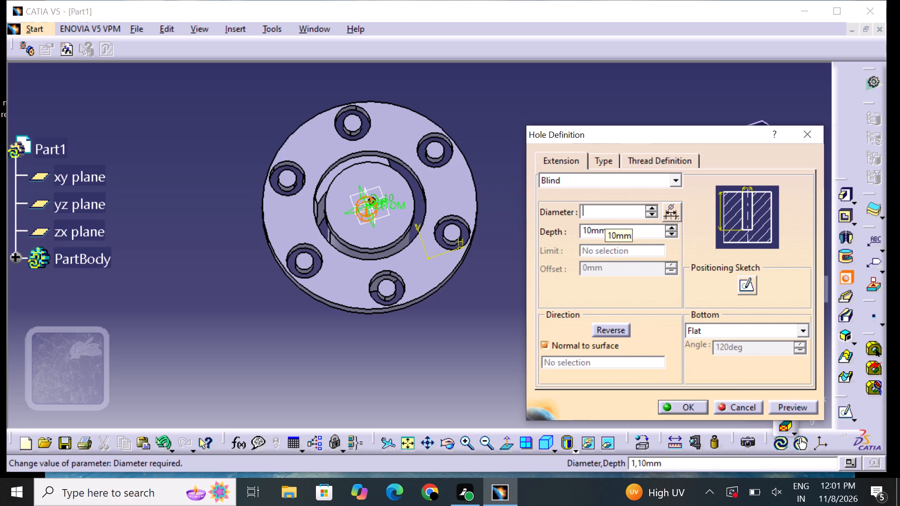
{"action": "type", "text": "50"}
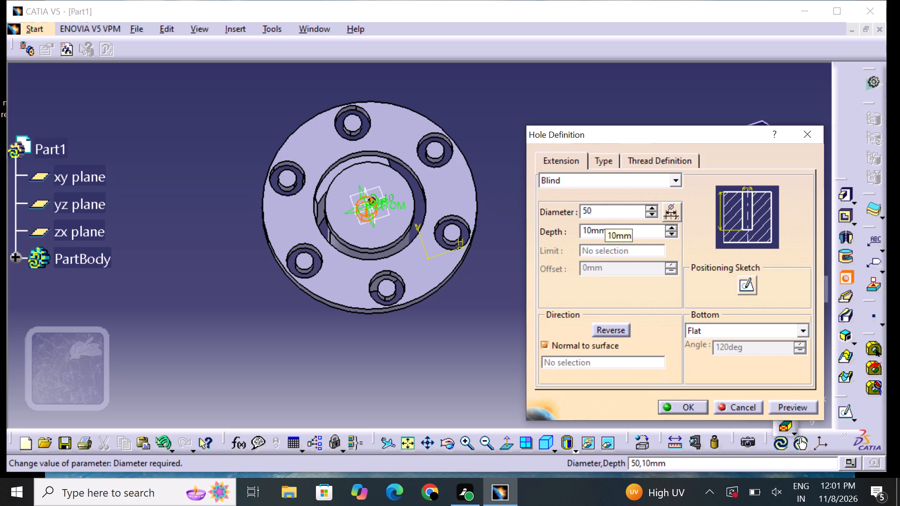
{"action": "left_click", "coordinate": [649, 231]}
{"action": "key", "text": "BackSpace"}
{"action": "key", "text": "BackSpace"}
{"action": "key", "text": "BackSpace"}
{"action": "key", "text": "BackSpace"}
{"action": "key", "text": "BackSpace"}
{"action": "key", "text": "BackSpace"}
{"action": "key", "text": "BackSpace"}
{"action": "key", "text": "BackSpace"}
{"action": "key", "text": "BackSpace"}
{"action": "key", "text": "BackSpace"}
{"action": "key", "text": "BackSpace"}
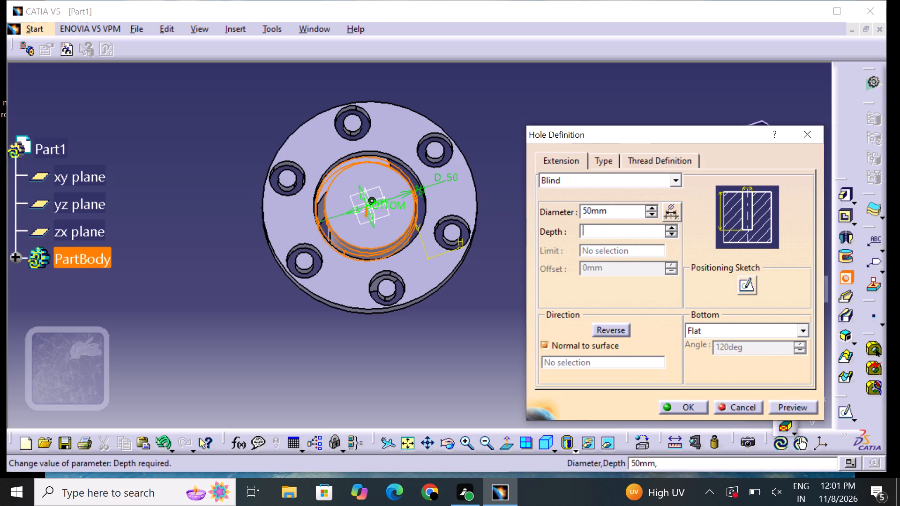
{"action": "key", "text": "4"}
{"action": "key", "text": "Return"}
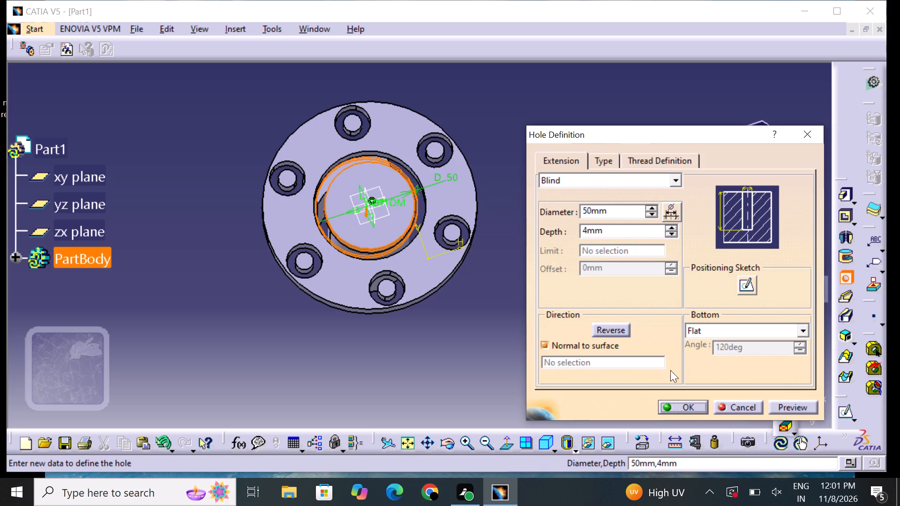
{"action": "left_click", "coordinate": [694, 406]}
{"action": "left_click", "coordinate": [561, 375]}
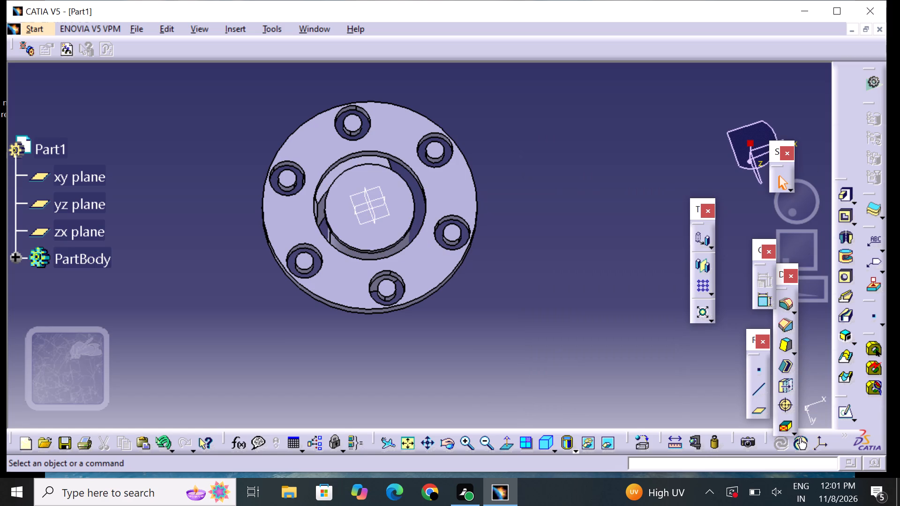
Chamfer the edges of the central recess's side wall on the flange's underside with 0.5 mm length and 45° angle.
{"action": "middle_click_drag", "start_coordinate": [440, 358], "coordinate": [466, 342]}
{"action": "right_click_drag", "start_coordinate": [440, 358], "coordinate": [466, 342]}
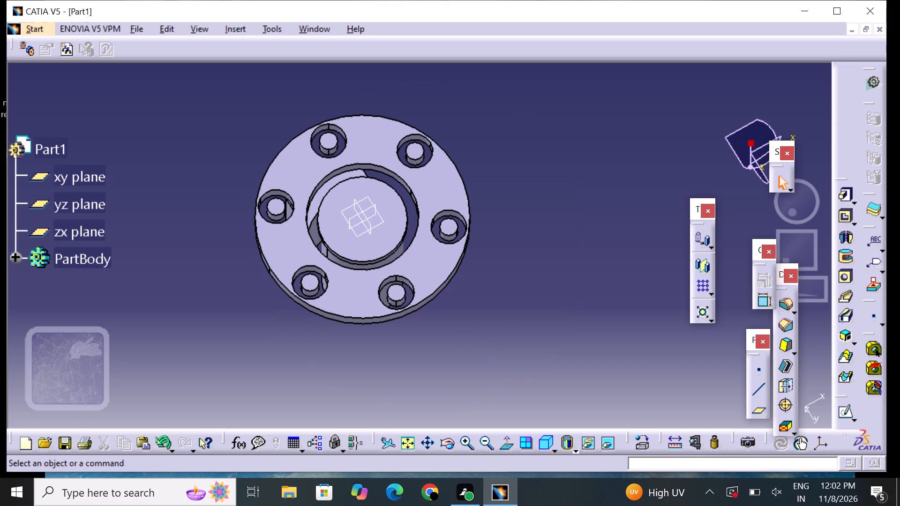
{"action": "middle_click_drag", "start_coordinate": [265, 114], "coordinate": [265, 114]}
{"action": "middle_click_drag", "start_coordinate": [265, 114], "coordinate": [335, 202]}
{"action": "right_click_drag", "start_coordinate": [266, 114], "coordinate": [335, 202]}
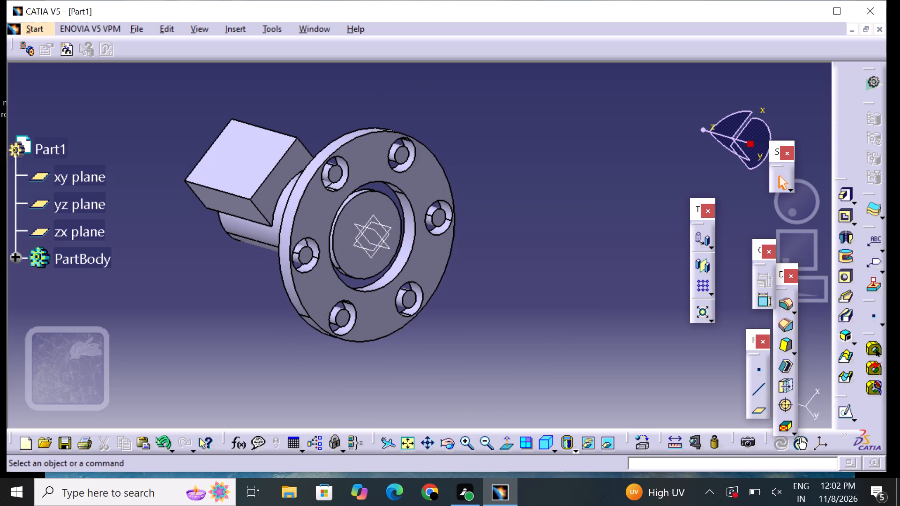
{"action": "left_click", "coordinate": [411, 225]}
{"action": "middle_click_drag", "start_coordinate": [484, 261], "coordinate": [415, 192]}
{"action": "right_click_drag", "start_coordinate": [484, 261], "coordinate": [415, 192]}
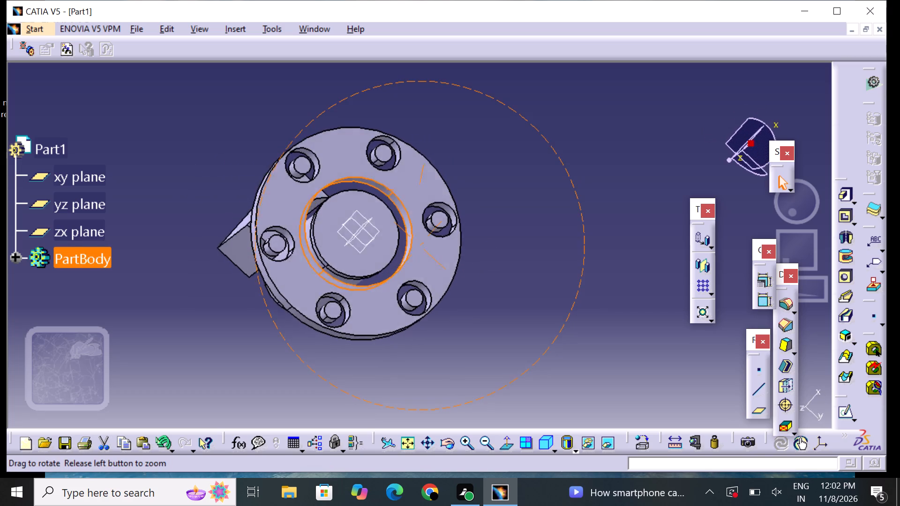
{"action": "middle_click_drag", "start_coordinate": [415, 192], "coordinate": [409, 179]}
{"action": "right_click_drag", "start_coordinate": [415, 192], "coordinate": [409, 179]}
{"action": "left_click", "coordinate": [545, 244]}
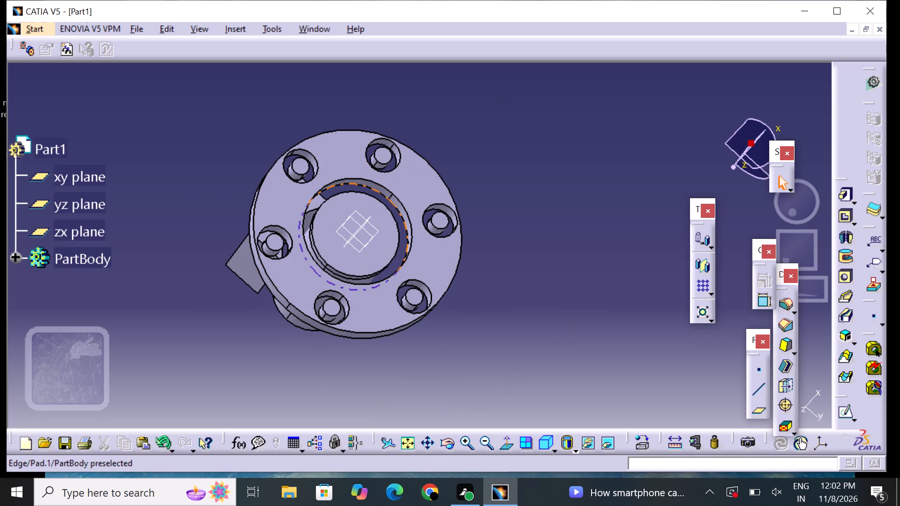
{"action": "left_click", "coordinate": [409, 237]}
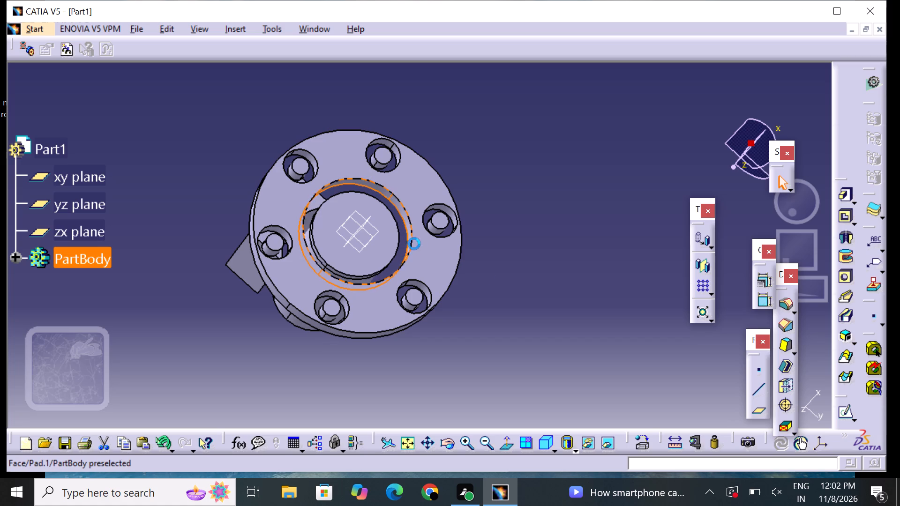
{"action": "left_click", "coordinate": [788, 329]}
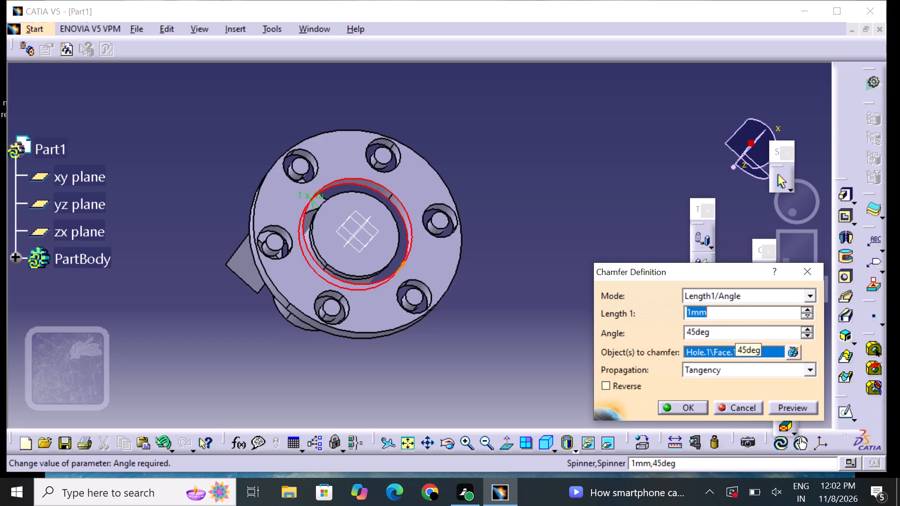
{"action": "key", "text": "BackSpace"}
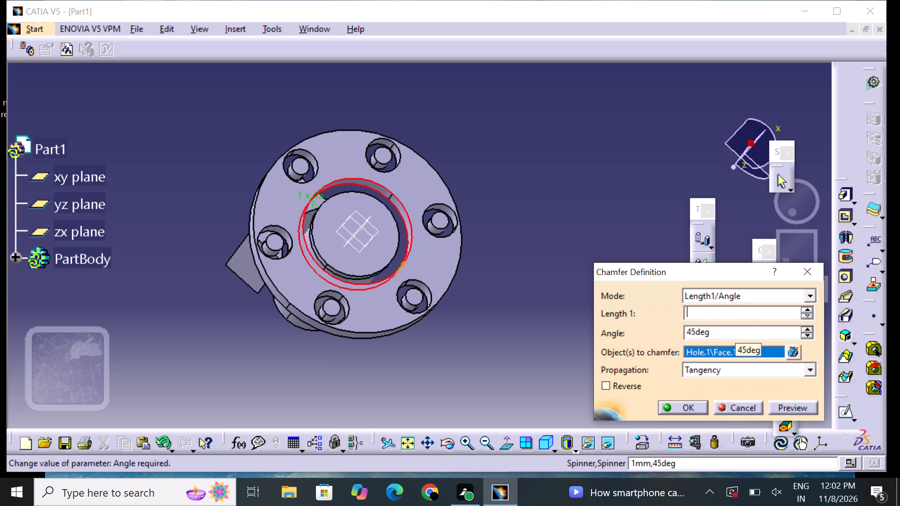
{"action": "type", "text": "0.5"}
{"action": "key", "text": "Return"}
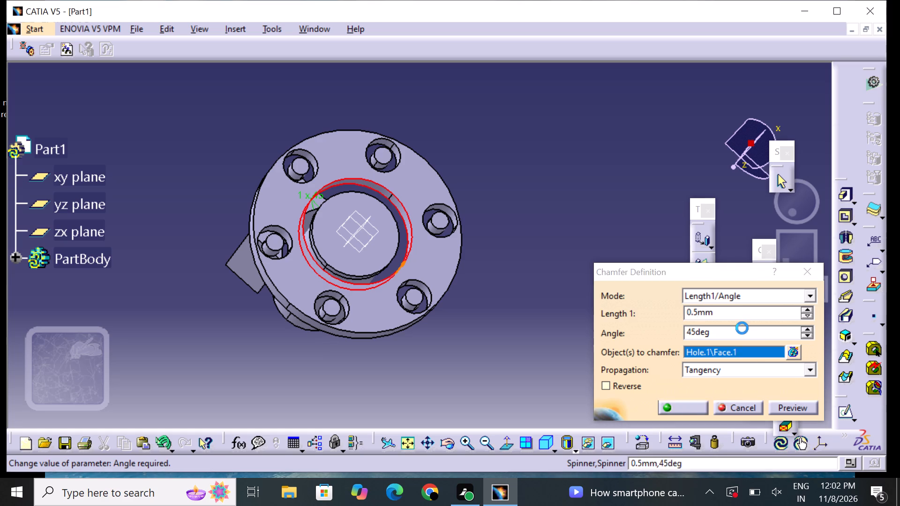
{"action": "left_click", "coordinate": [629, 321]}
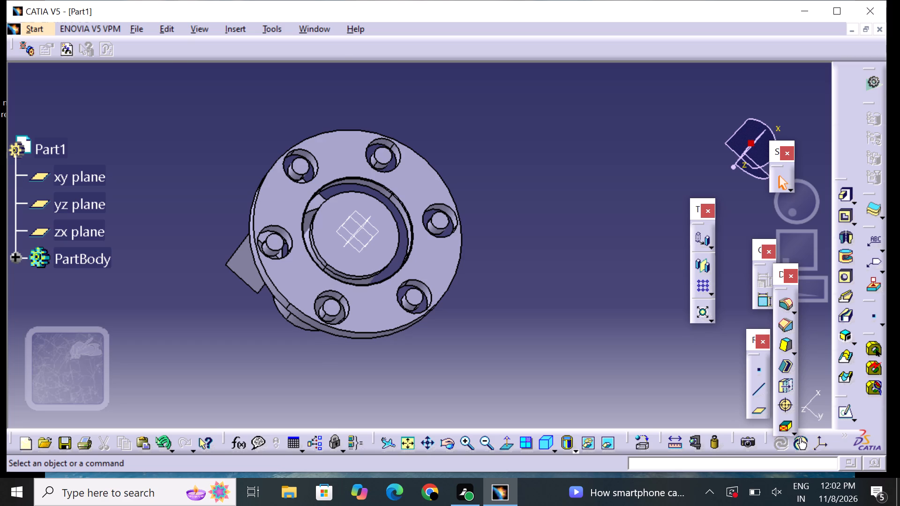
Inspect the flange, central cylinder and arc-sided block from several angles.
{"action": "middle_click_drag", "start_coordinate": [238, 149], "coordinate": [558, 275]}
{"action": "right_click_drag", "start_coordinate": [238, 149], "coordinate": [558, 275]}
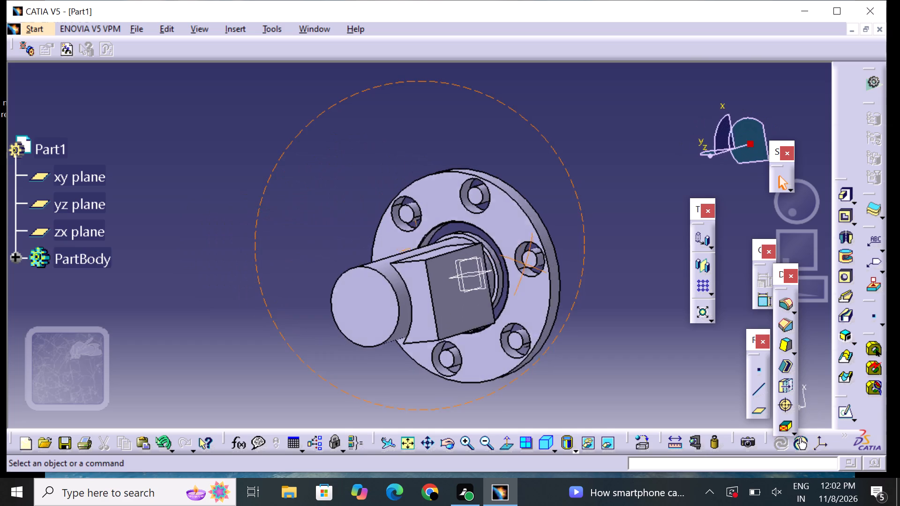
{"action": "right_click_drag", "start_coordinate": [558, 275], "coordinate": [559, 275]}
{"action": "middle_click_drag", "start_coordinate": [558, 275], "coordinate": [561, 275]}
{"action": "middle_click_drag", "start_coordinate": [325, 261], "coordinate": [385, 89]}
{"action": "right_click_drag", "start_coordinate": [322, 257], "coordinate": [384, 90]}
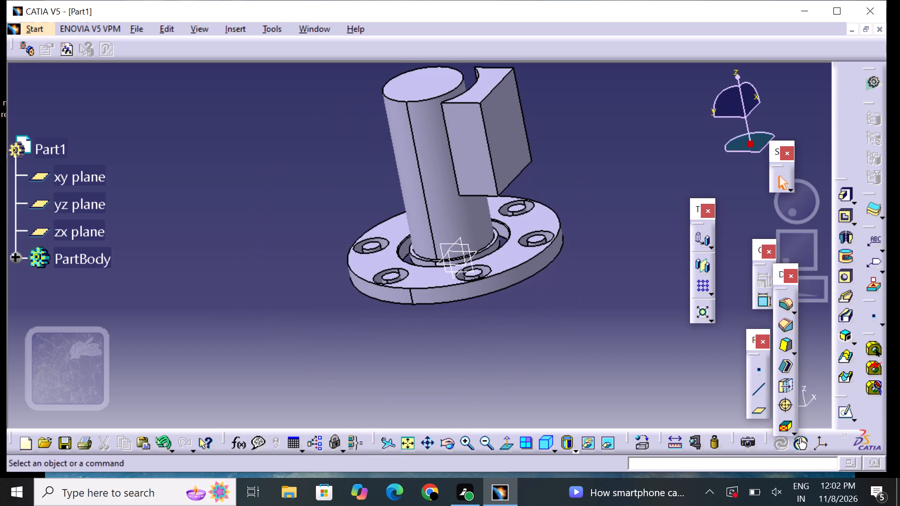
{"action": "middle_click", "coordinate": [625, 157]}
{"action": "right_click", "coordinate": [618, 172]}
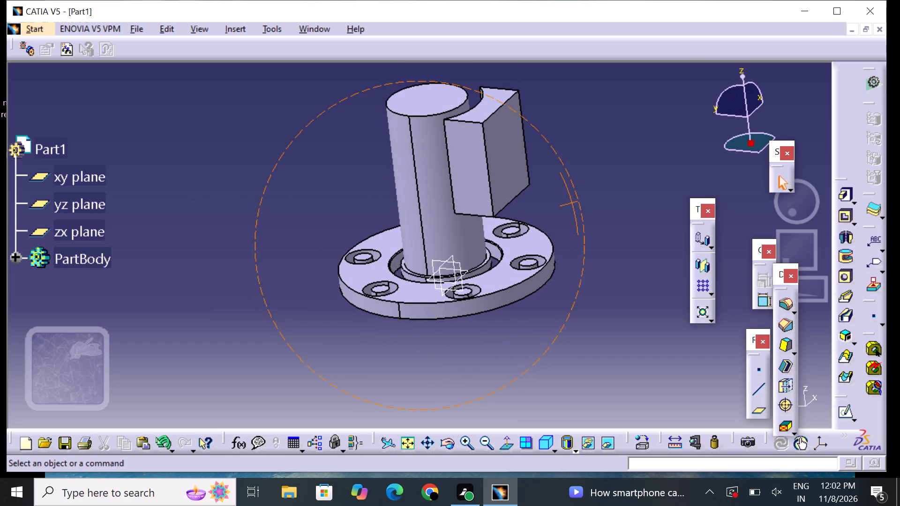
{"action": "left_click", "coordinate": [582, 199]}
{"action": "right_click", "coordinate": [583, 198]}
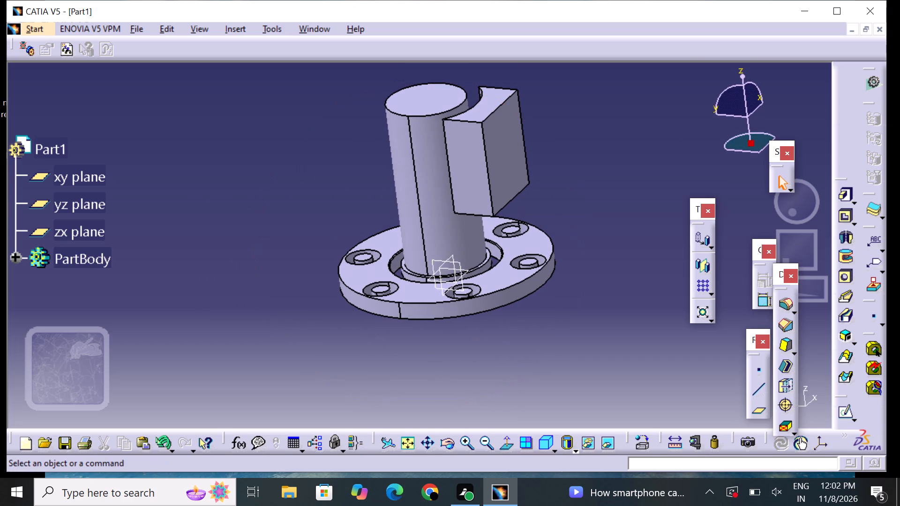
{"action": "middle_click_drag", "start_coordinate": [584, 200], "coordinate": [394, 311]}
{"action": "right_click_drag", "start_coordinate": [585, 202], "coordinate": [395, 310]}
{"action": "middle_click_drag", "start_coordinate": [513, 181], "coordinate": [569, 249]}
{"action": "right_click_drag", "start_coordinate": [516, 188], "coordinate": [567, 249]}
{"action": "middle_click_drag", "start_coordinate": [299, 165], "coordinate": [404, 205]}
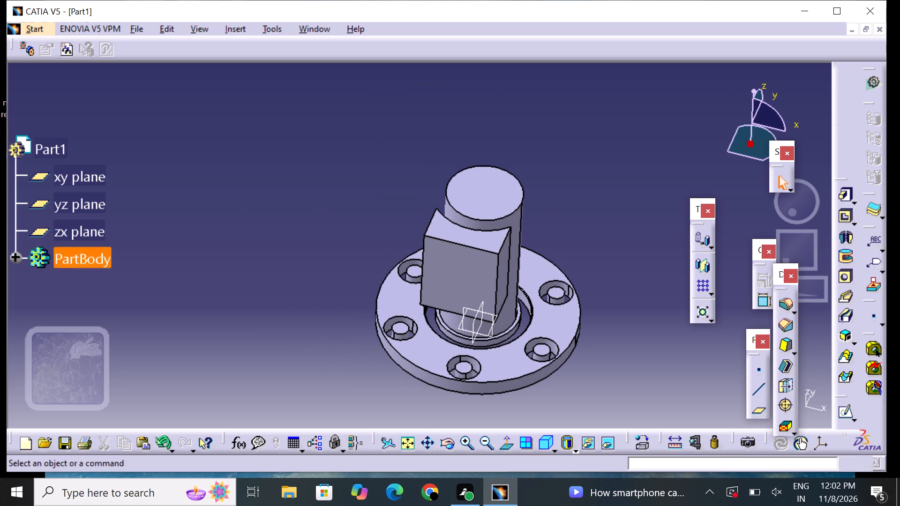
{"action": "middle_click_drag", "start_coordinate": [629, 245], "coordinate": [512, 275]}
{"action": "right_click_drag", "start_coordinate": [627, 246], "coordinate": [512, 275]}
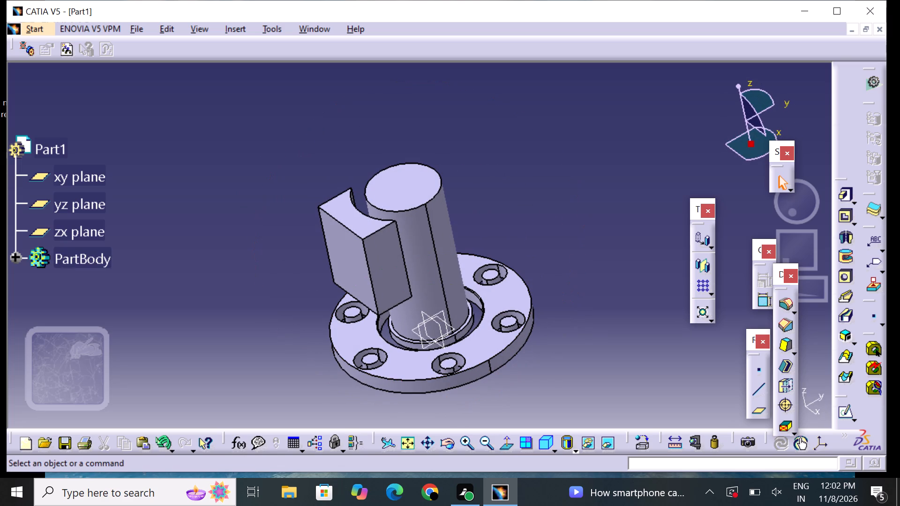
{"action": "middle_click_drag", "start_coordinate": [551, 231], "coordinate": [604, 196]}
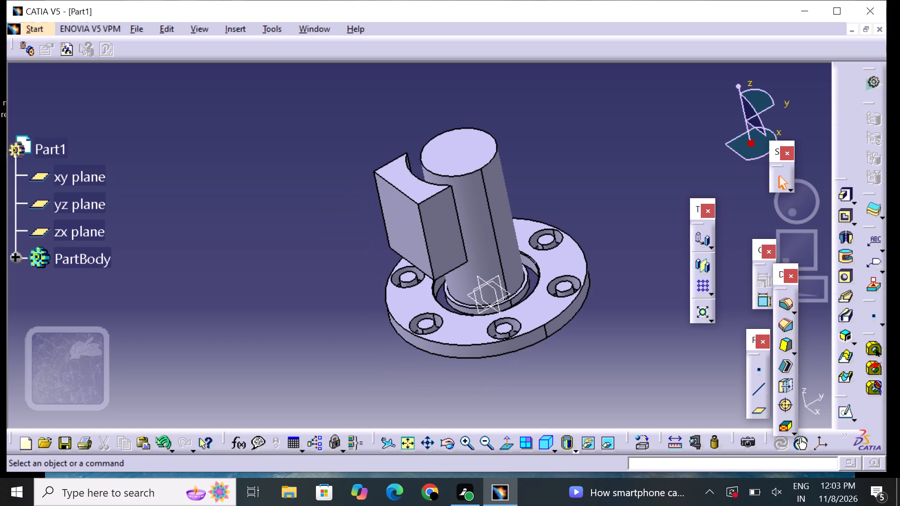
Apply a 10 mm edge fillet around all edges of the block's flat outer face.
{"action": "left_click", "coordinate": [779, 303]}
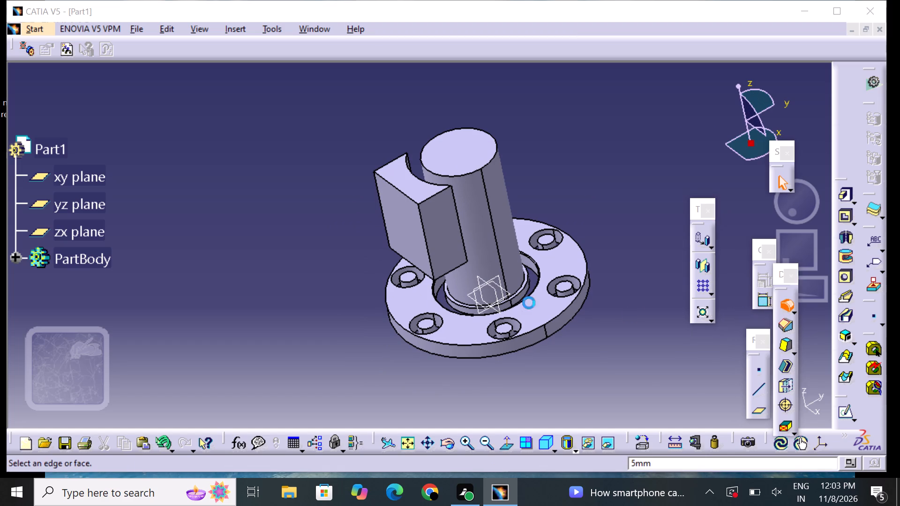
{"action": "middle_click_drag", "start_coordinate": [356, 291], "coordinate": [469, 258]}
{"action": "right_click_drag", "start_coordinate": [356, 291], "coordinate": [469, 259]}
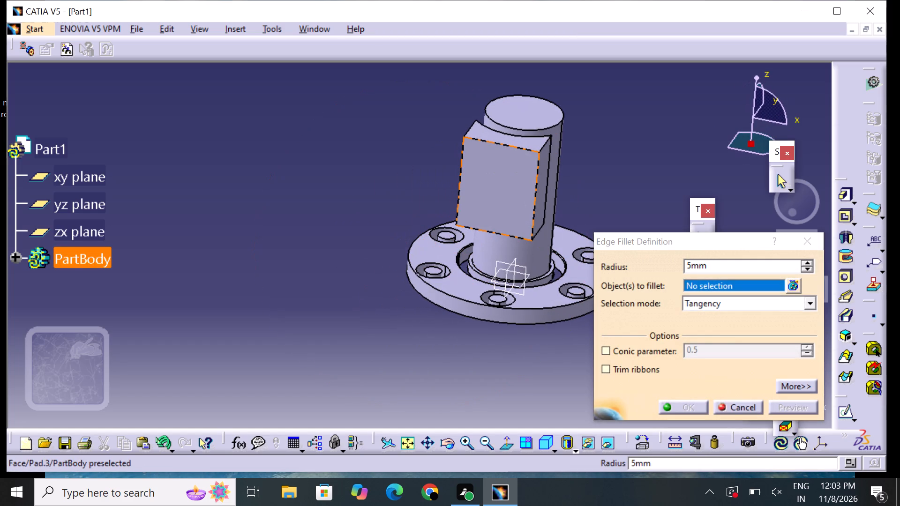
{"action": "left_click", "coordinate": [510, 143]}
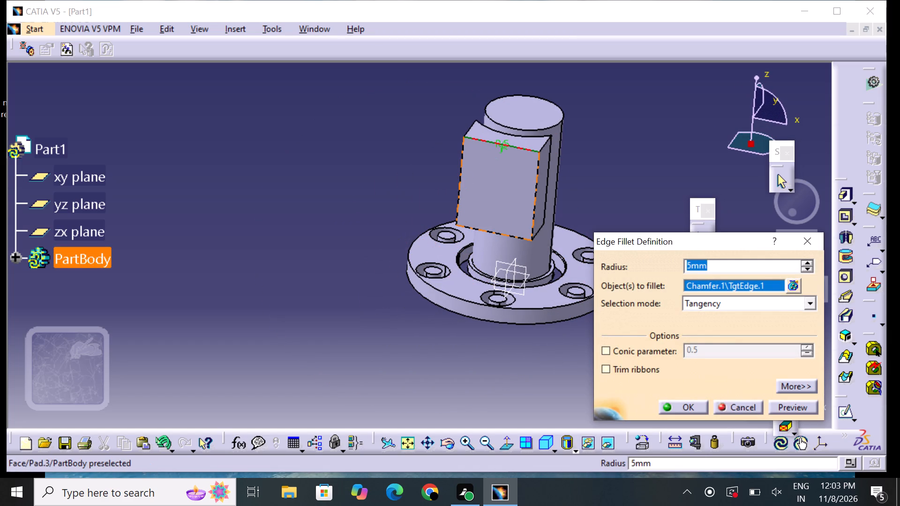
{"action": "left_click", "coordinate": [464, 182]}
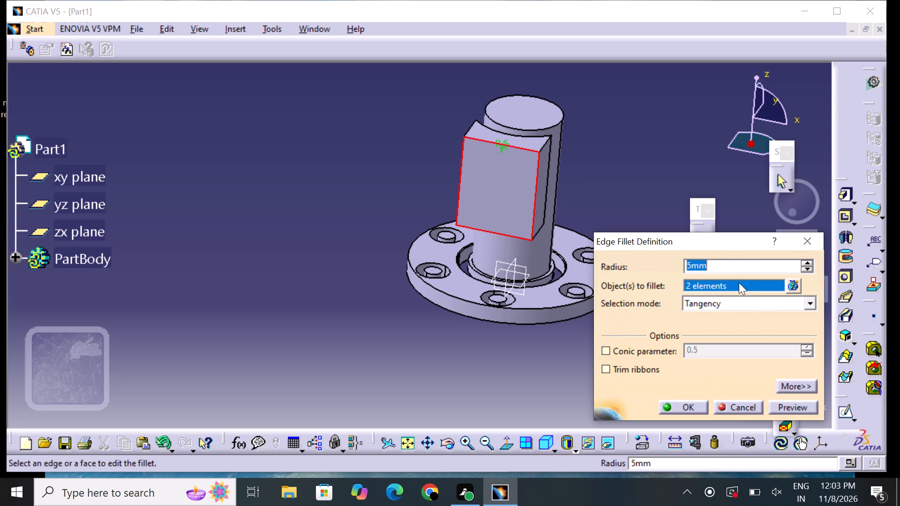
{"action": "key", "text": "BackSpace"}
{"action": "type", "text": "10"}
{"action": "key", "text": "Return"}
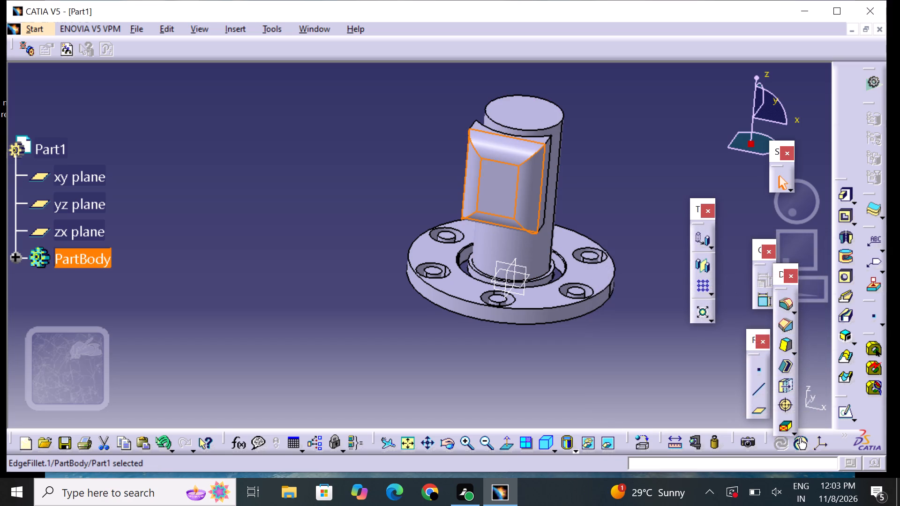
{"action": "left_click", "coordinate": [658, 181]}
Create a reference plane at 7.5° to the zx plane, rotated about the Z axis.
{"action": "middle_click_drag", "start_coordinate": [633, 190], "coordinate": [503, 234]}
{"action": "right_click_drag", "start_coordinate": [634, 190], "coordinate": [503, 234]}
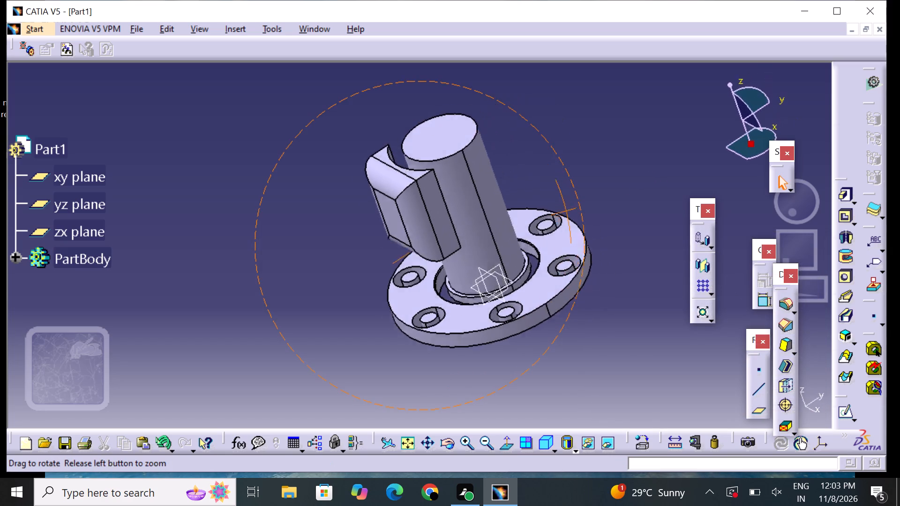
{"action": "right_click_drag", "start_coordinate": [503, 234], "coordinate": [489, 248]}
{"action": "middle_click_drag", "start_coordinate": [503, 234], "coordinate": [489, 248]}
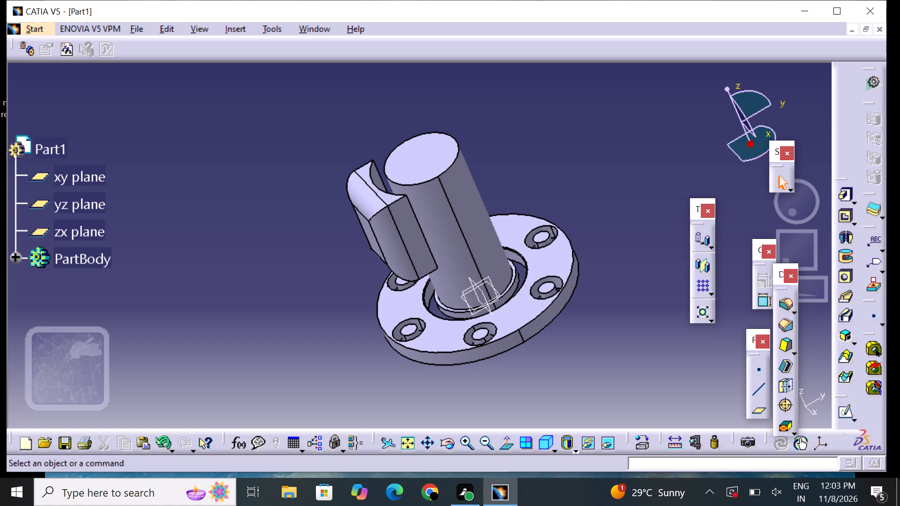
{"action": "scroll", "coordinate": [599, 219], "scroll_direction": "up", "scroll_amount": 1}
{"action": "left_click", "coordinate": [67, 270]}
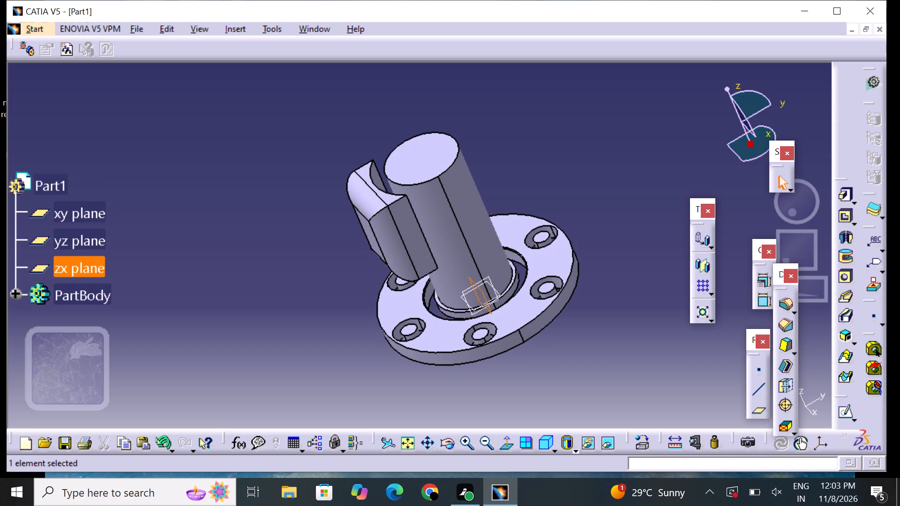
{"action": "middle_click_drag", "start_coordinate": [570, 327], "coordinate": [530, 364]}
{"action": "right_click_drag", "start_coordinate": [571, 327], "coordinate": [530, 364]}
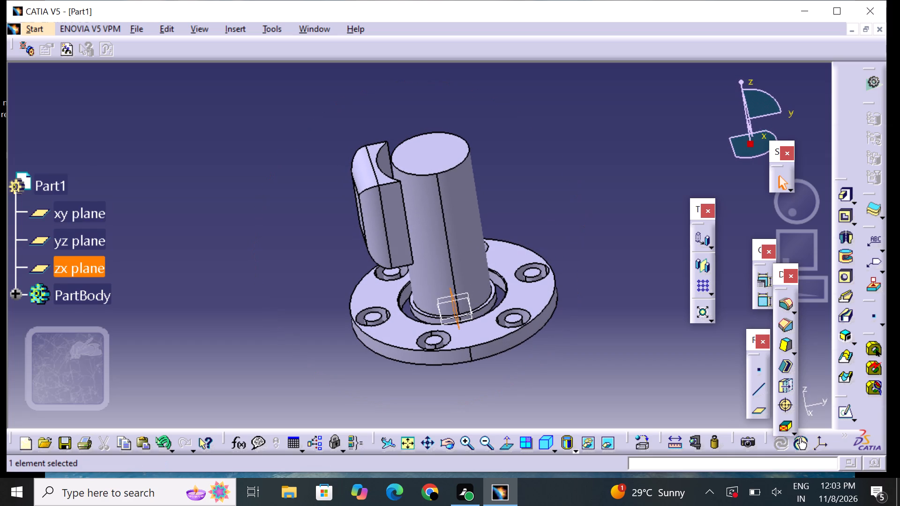
{"action": "left_click", "coordinate": [756, 409]}
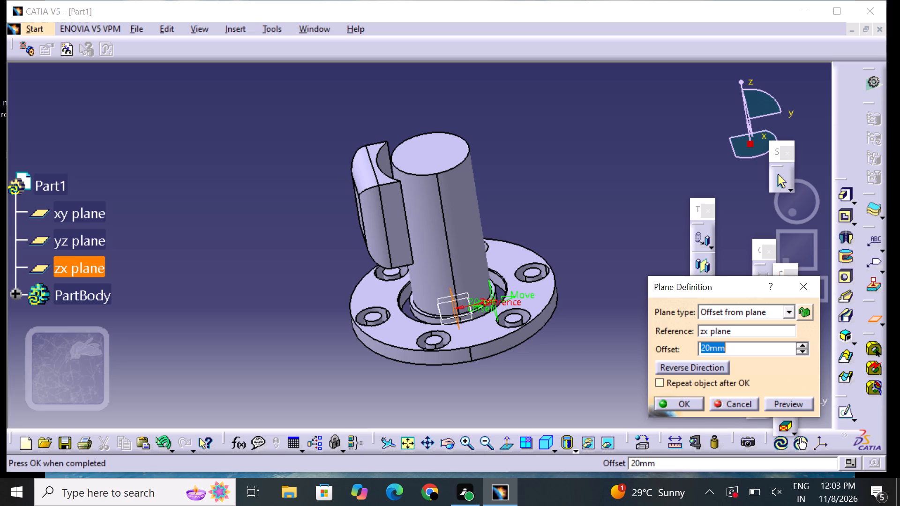
{"action": "left_click", "coordinate": [737, 312]}
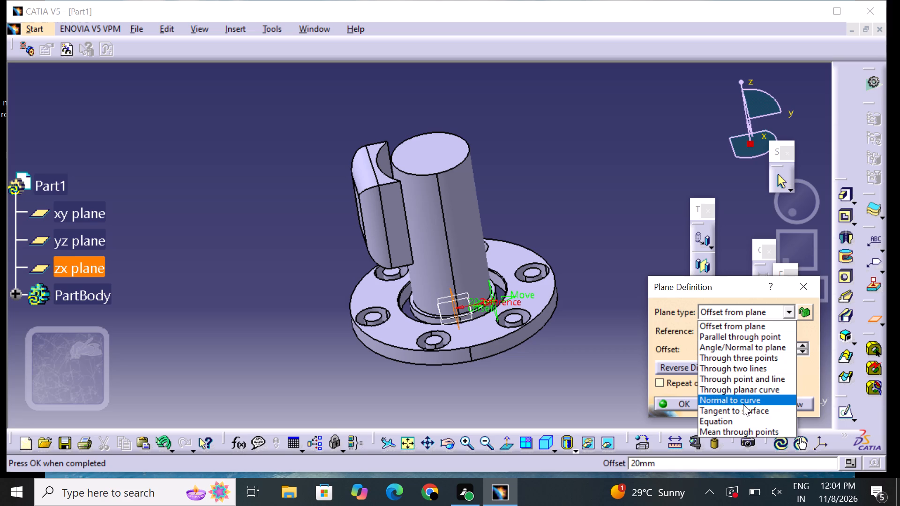
{"action": "left_click", "coordinate": [749, 348]}
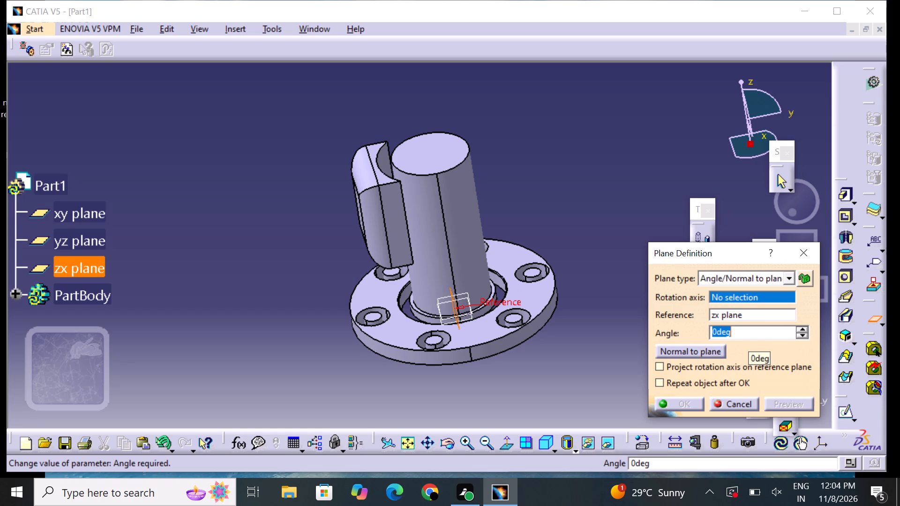
{"action": "key", "text": "BackSpace"}
{"action": "type", "text": "7.5"}
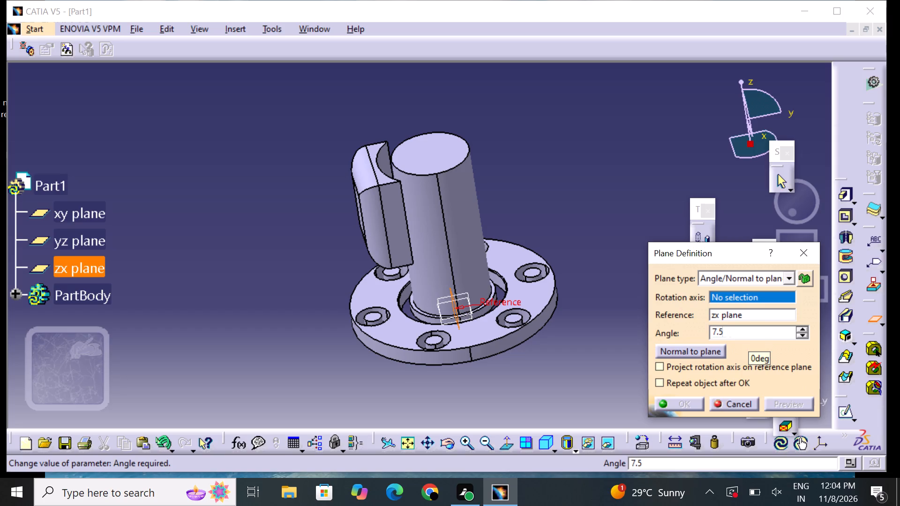
{"action": "left_click", "coordinate": [748, 314]}
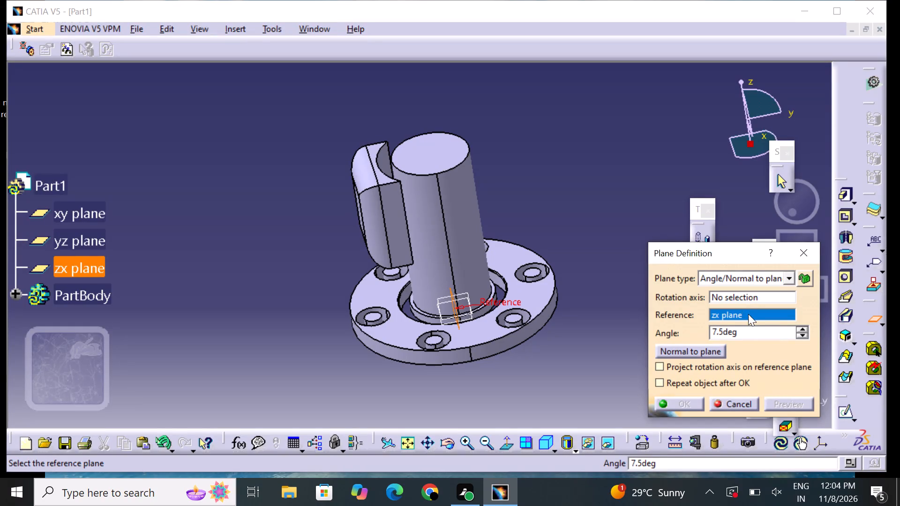
{"action": "left_click", "coordinate": [744, 292]}
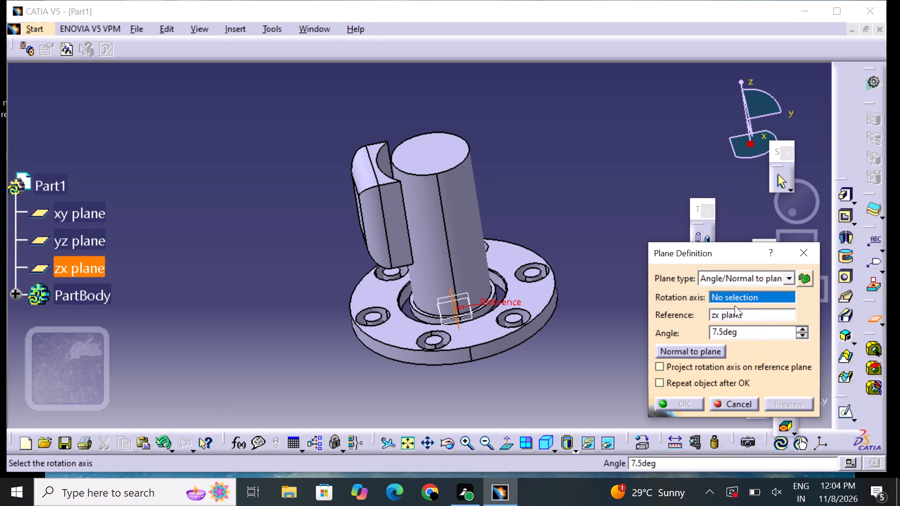
{"action": "right_click", "coordinate": [741, 298]}
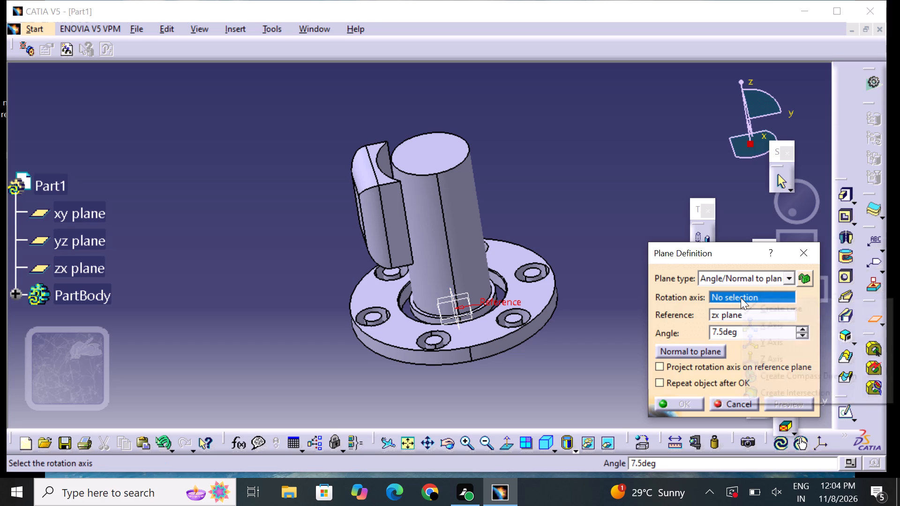
{"action": "left_click", "coordinate": [764, 354]}
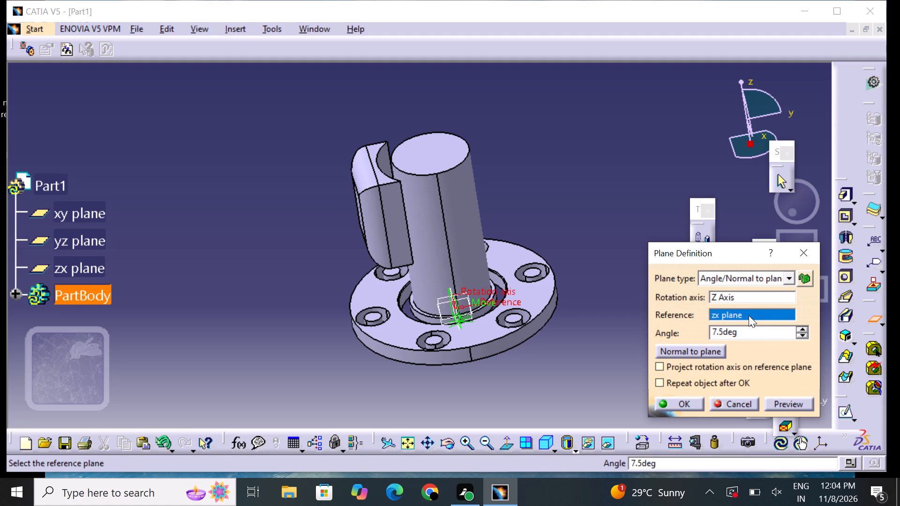
{"action": "left_click", "coordinate": [689, 401]}
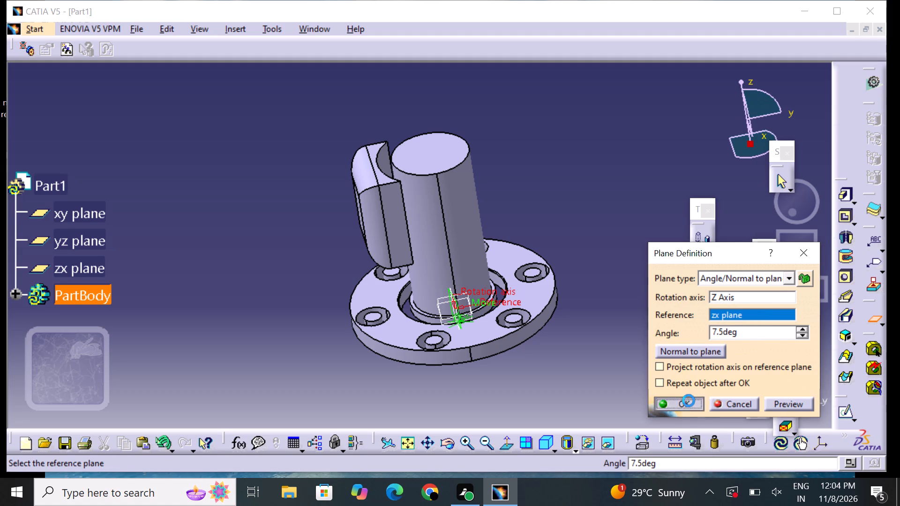
{"action": "left_click", "coordinate": [580, 370]}
Open a new sketch on the 7.5° angled reference plane through the flange's centre.
{"action": "middle_click_drag", "start_coordinate": [581, 370], "coordinate": [535, 394]}
{"action": "right_click_drag", "start_coordinate": [579, 370], "coordinate": [535, 394]}
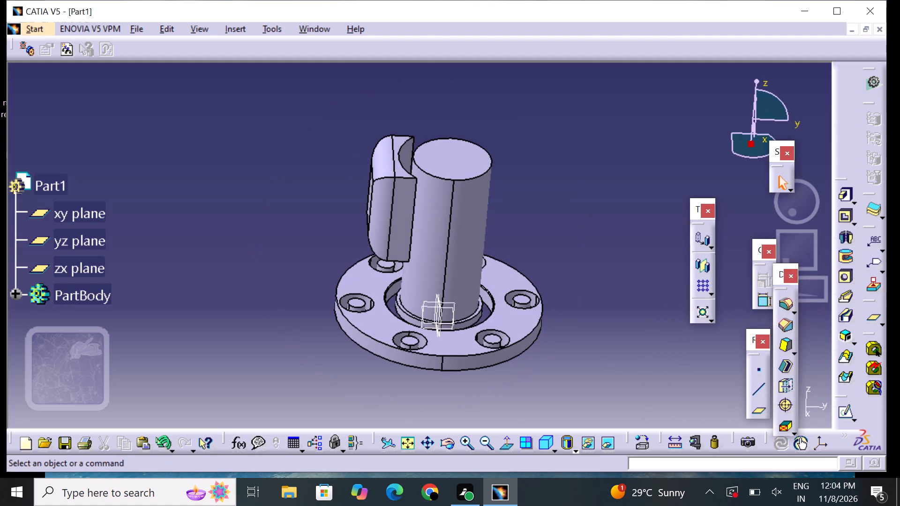
{"action": "left_click", "coordinate": [442, 315]}
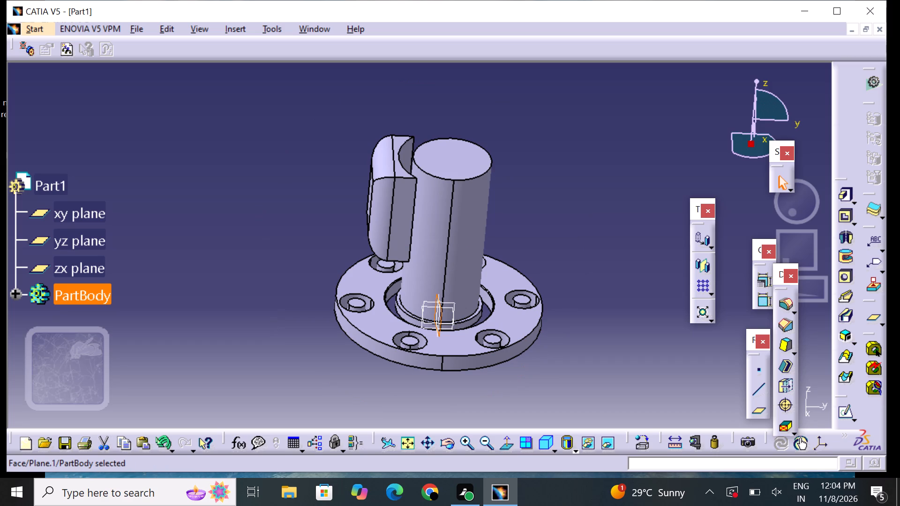
{"action": "left_click", "coordinate": [845, 402]}
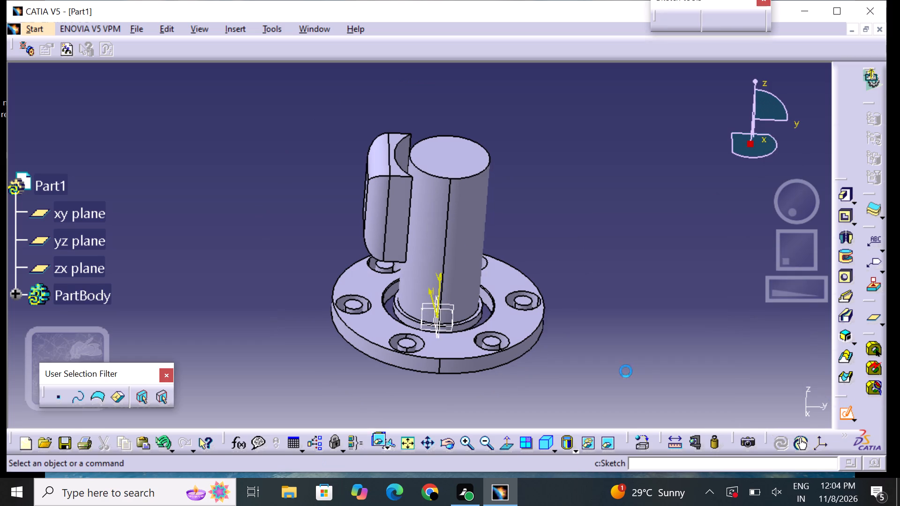
{"action": "middle_click_drag", "start_coordinate": [446, 313], "coordinate": [570, 347]}
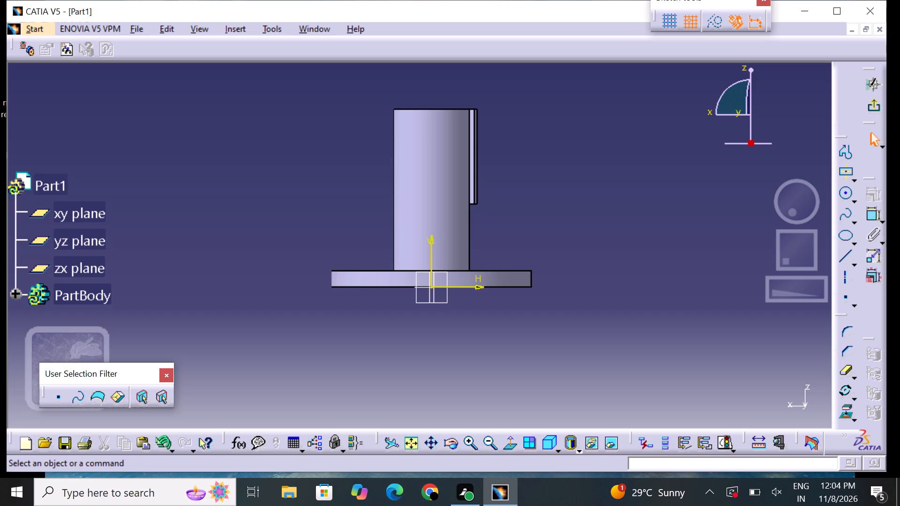
Examine the sketch plane's orientation relative to the filleted block, cylinder and flange from several angles.
{"action": "middle_click_drag", "start_coordinate": [568, 282], "coordinate": [404, 290]}
{"action": "right_click_drag", "start_coordinate": [563, 282], "coordinate": [404, 290]}
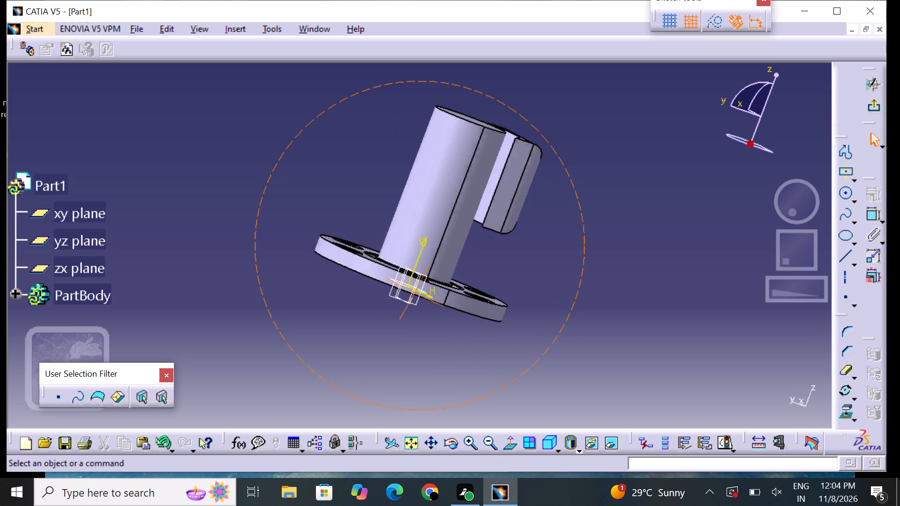
{"action": "right_click_drag", "start_coordinate": [404, 290], "coordinate": [255, 194]}
{"action": "middle_click_drag", "start_coordinate": [404, 290], "coordinate": [255, 194]}
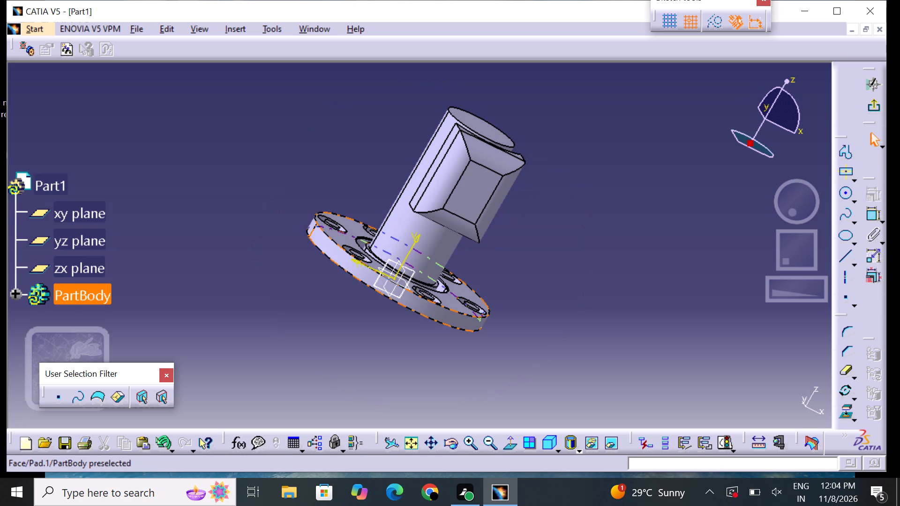
{"action": "scroll", "coordinate": [496, 304], "scroll_direction": "down", "scroll_amount": 1}
{"action": "middle_click_drag", "start_coordinate": [496, 304], "coordinate": [453, 253]}
{"action": "right_click_drag", "start_coordinate": [496, 304], "coordinate": [453, 253]}
{"action": "middle_click_drag", "start_coordinate": [538, 227], "coordinate": [544, 176]}
{"action": "right_click_drag", "start_coordinate": [554, 208], "coordinate": [544, 176]}
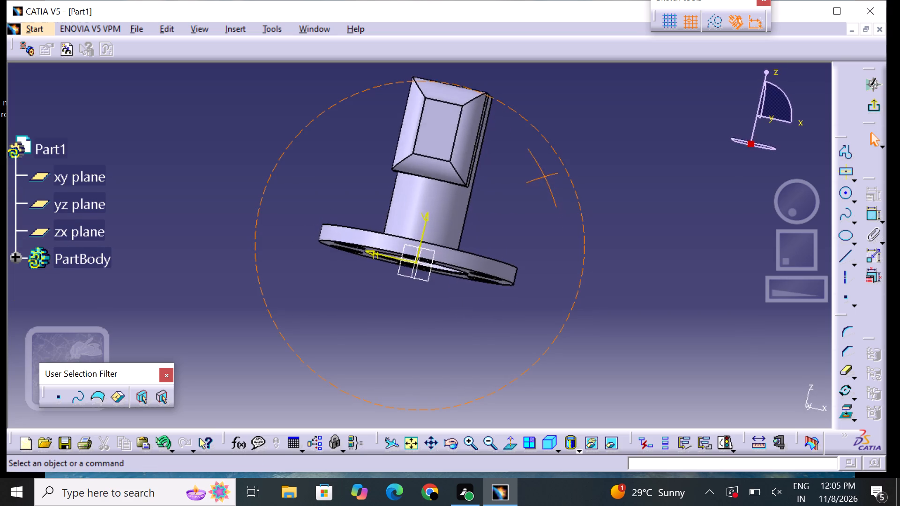
{"action": "middle_click_drag", "start_coordinate": [544, 176], "coordinate": [526, 159]}
{"action": "right_click_drag", "start_coordinate": [544, 176], "coordinate": [526, 159]}
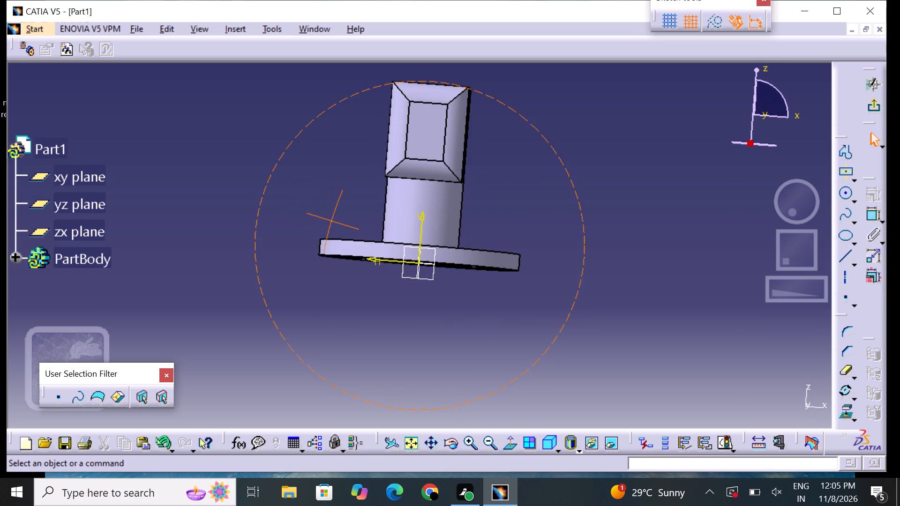
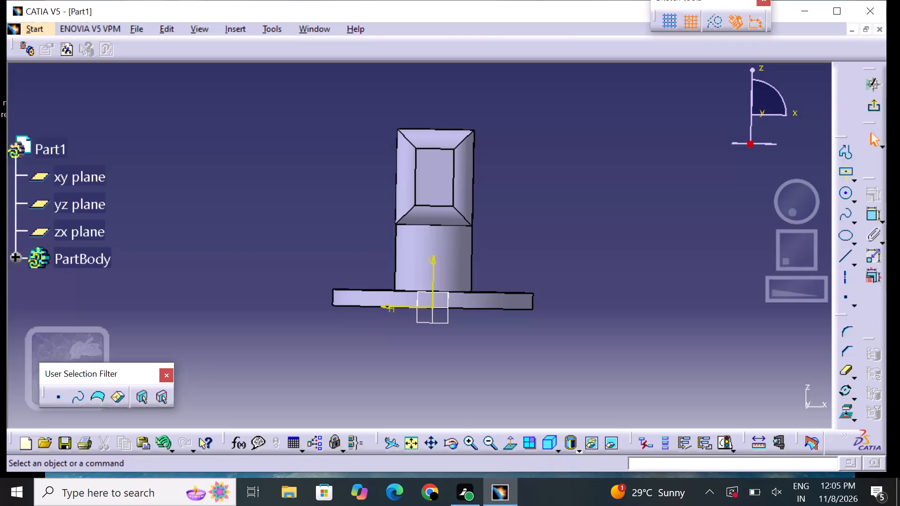
Sketch a slanted line about 22 mm long above the flange's outer end, leaning upward toward the central cylinder.
{"action": "left_click", "coordinate": [845, 256]}
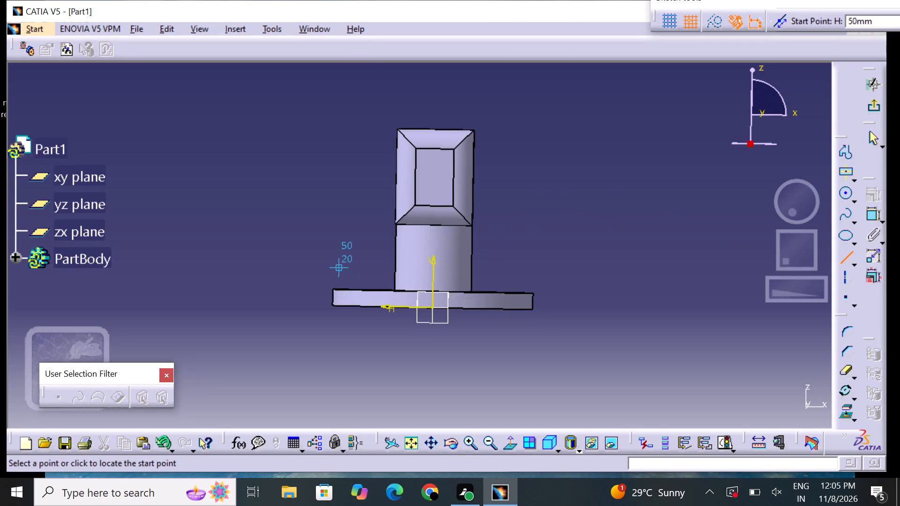
{"action": "left_click_drag", "start_coordinate": [338, 263], "coordinate": [342, 256]}
{"action": "left_click", "coordinate": [360, 238]}
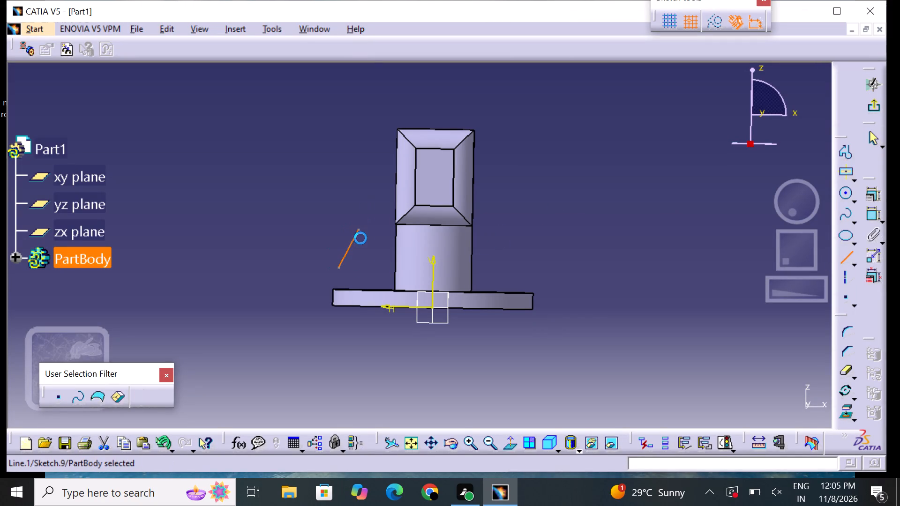
{"action": "left_click", "coordinate": [361, 245]}
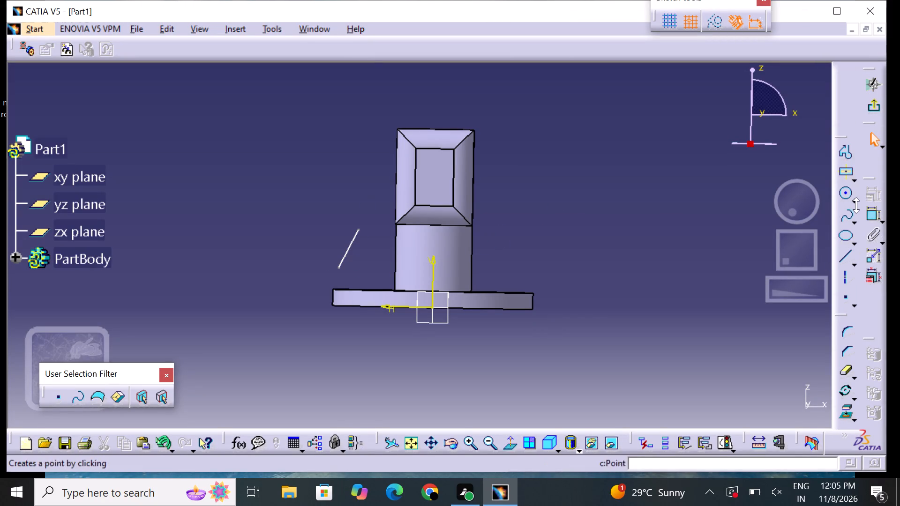
Constrain the slanted line's lower endpoint to be coincident with the flange's top edge.
{"action": "left_click", "coordinate": [869, 215]}
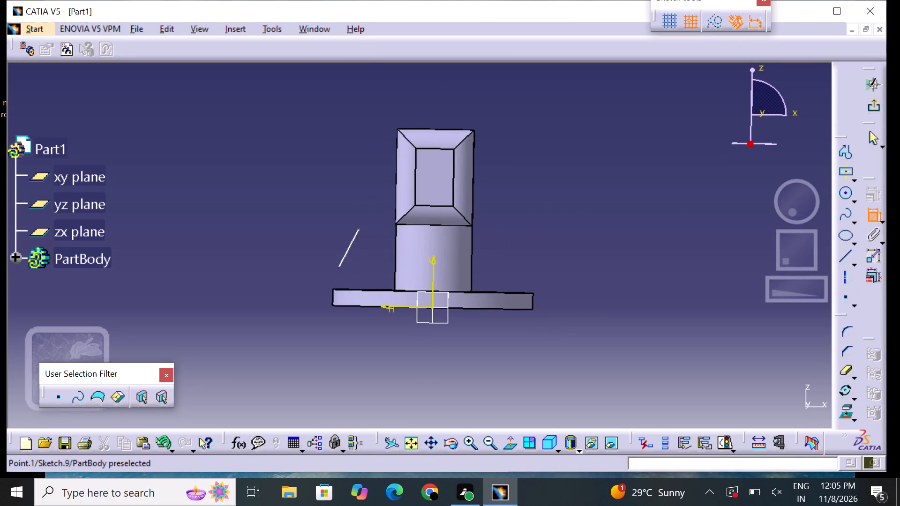
{"action": "left_click", "coordinate": [339, 267]}
{"action": "left_click", "coordinate": [352, 289]}
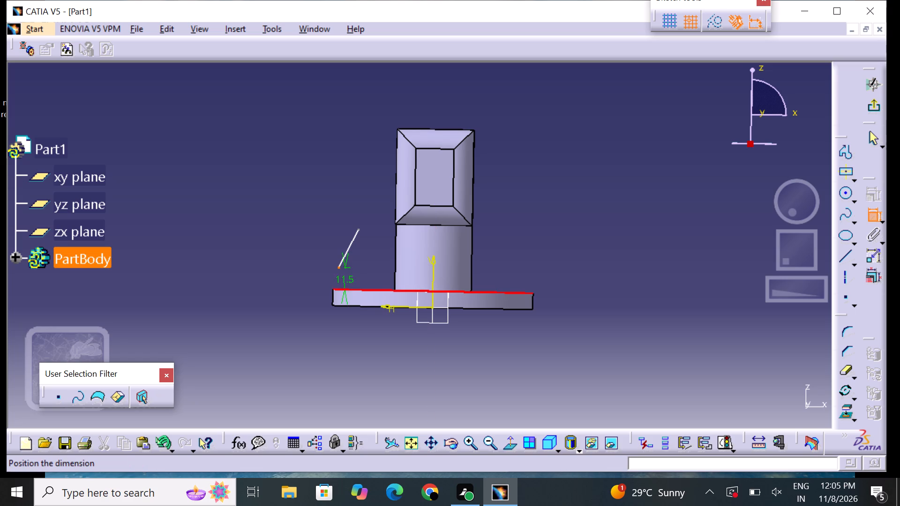
{"action": "right_click", "coordinate": [299, 278]}
{"action": "left_click", "coordinate": [337, 342]}
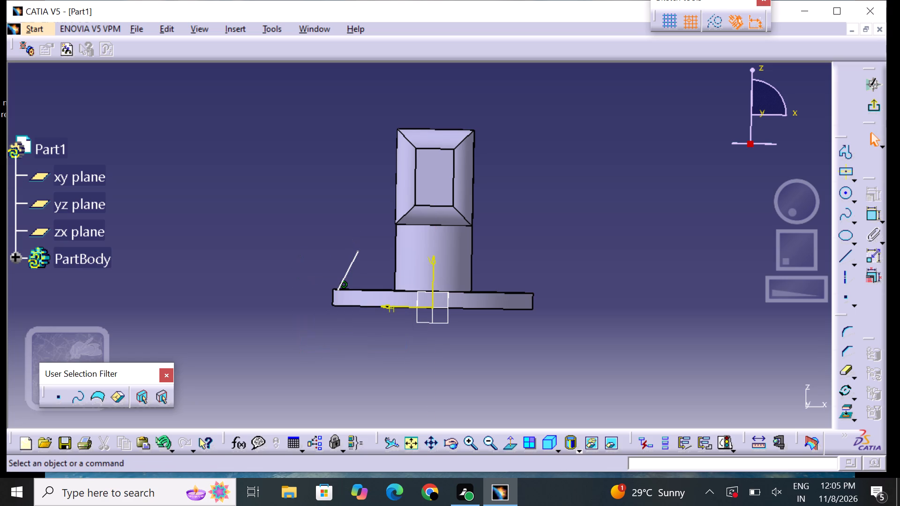
{"action": "left_click", "coordinate": [359, 351]}
Dimension the line's lower endpoint horizontally from the sketch's vertical axis and set the distance to 49 mm.
{"action": "left_click", "coordinate": [869, 213]}
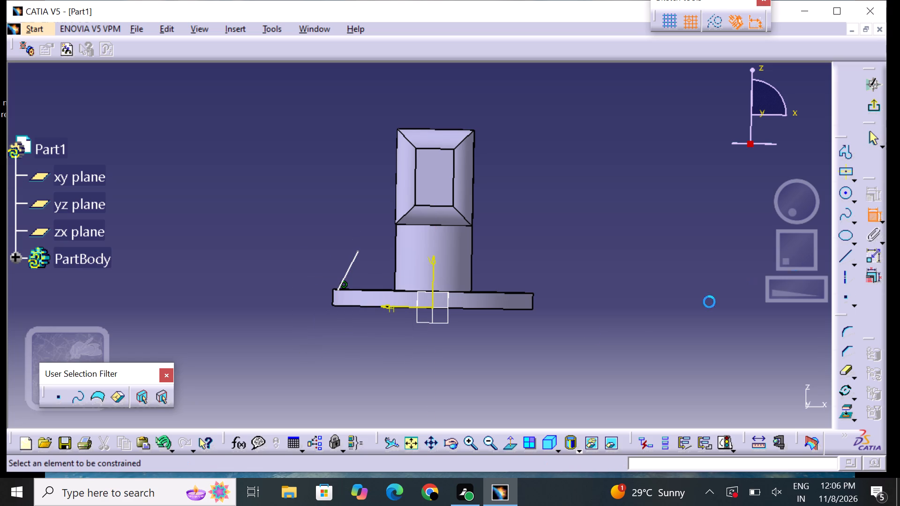
{"action": "left_click", "coordinate": [339, 289]}
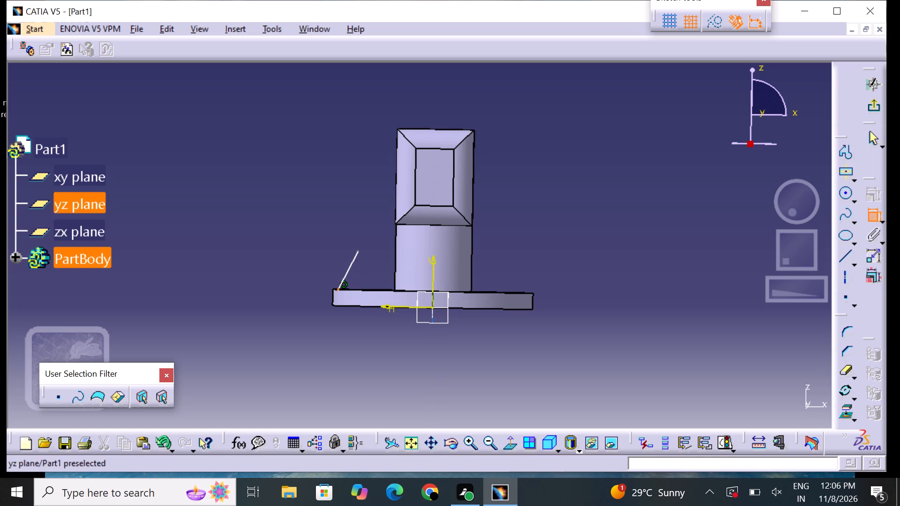
{"action": "left_click", "coordinate": [434, 287]}
{"action": "left_click", "coordinate": [382, 335]}
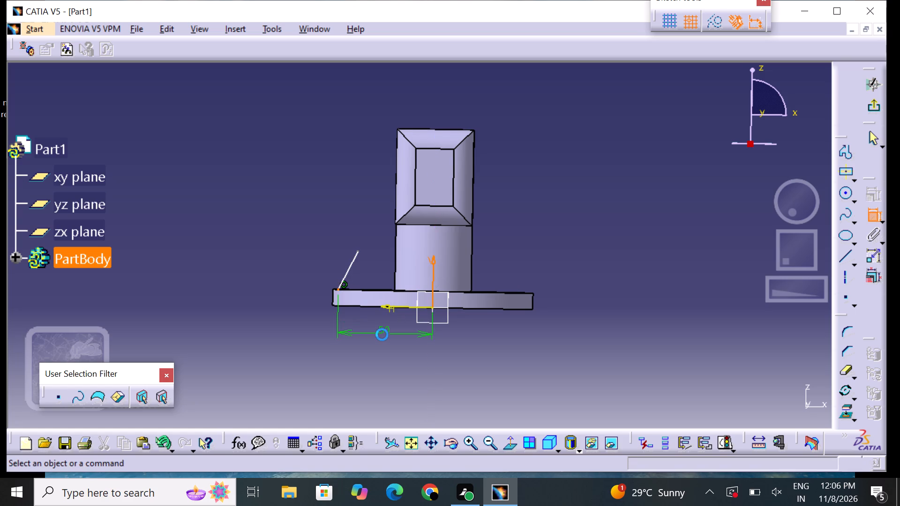
{"action": "double_click", "coordinate": [383, 335]}
{"action": "key", "text": "BackSpace"}
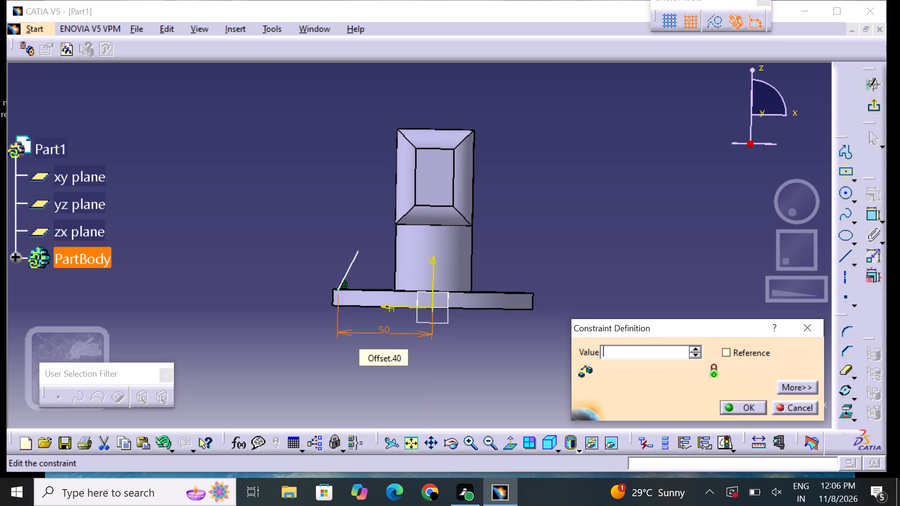
{"action": "type", "text": "49"}
{"action": "key", "text": "Return"}
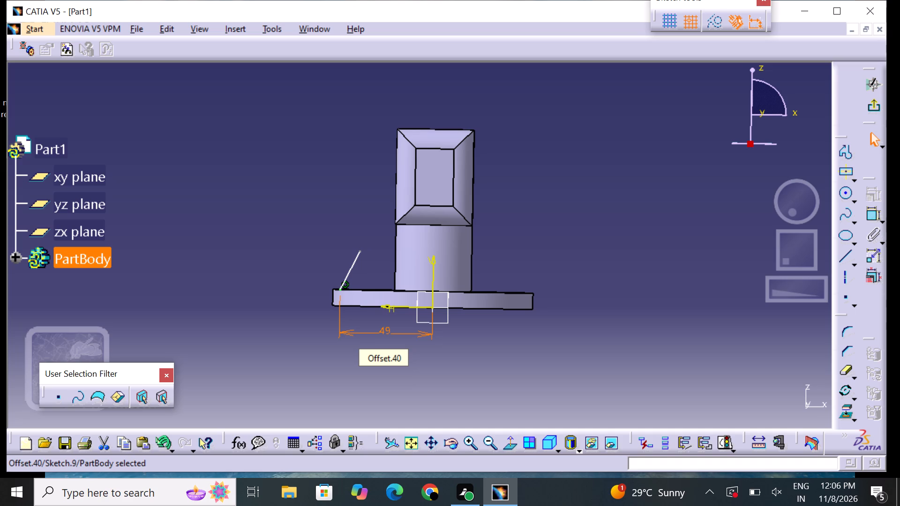
{"action": "left_click", "coordinate": [613, 336]}
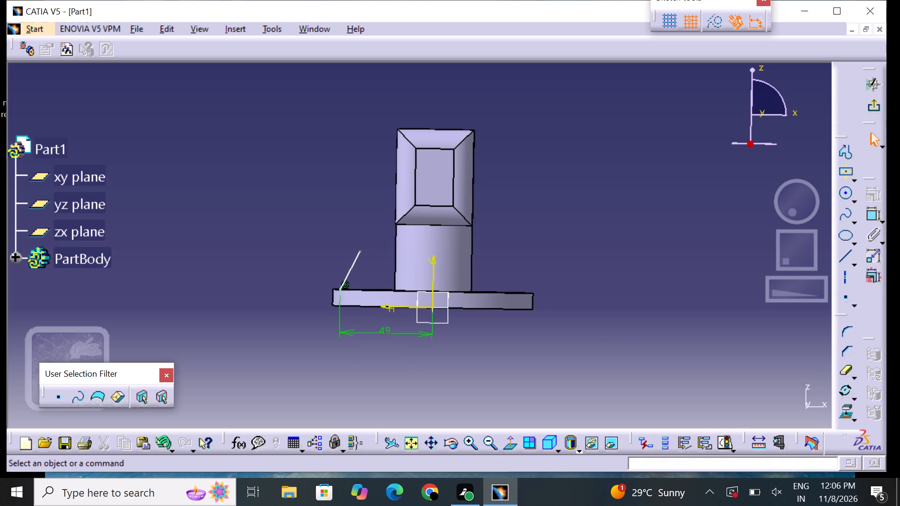
Dimension the angle between the slanted line and the flange's top edge and set it to 60°.
{"action": "left_click", "coordinate": [874, 216]}
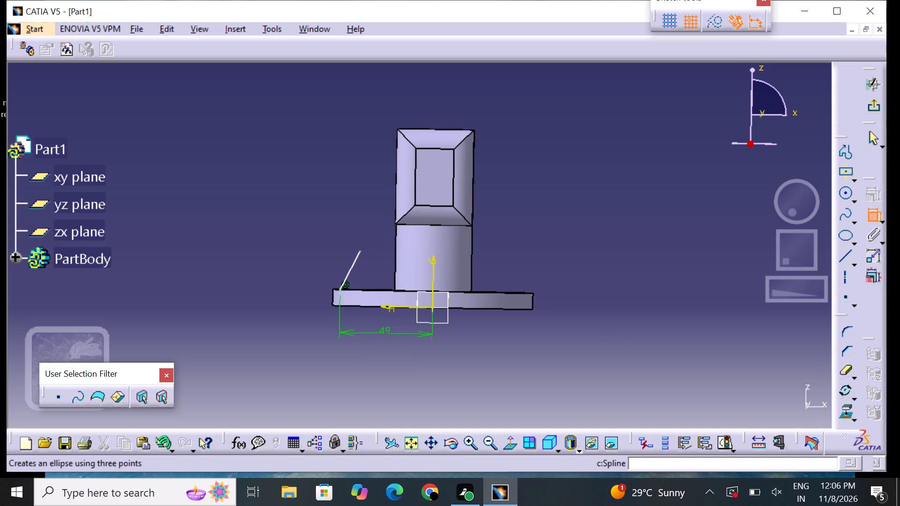
{"action": "left_click", "coordinate": [356, 258]}
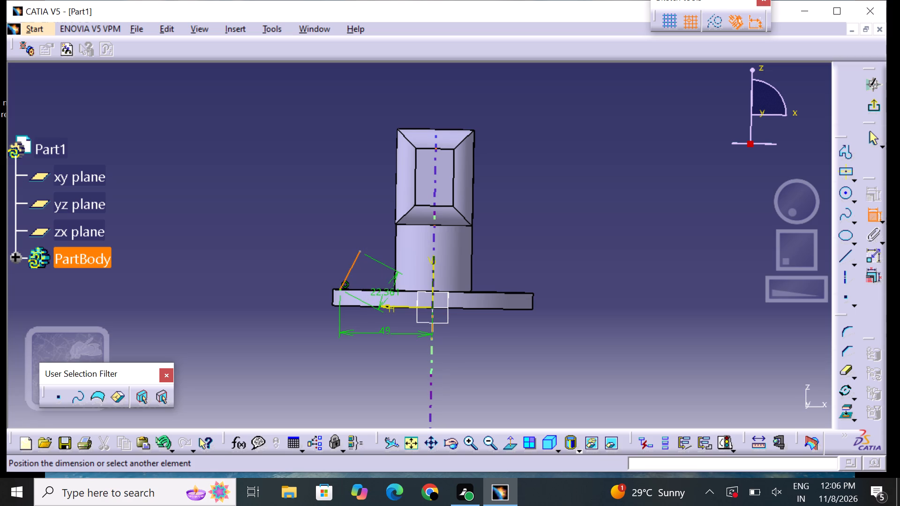
{"action": "left_click", "coordinate": [386, 291]}
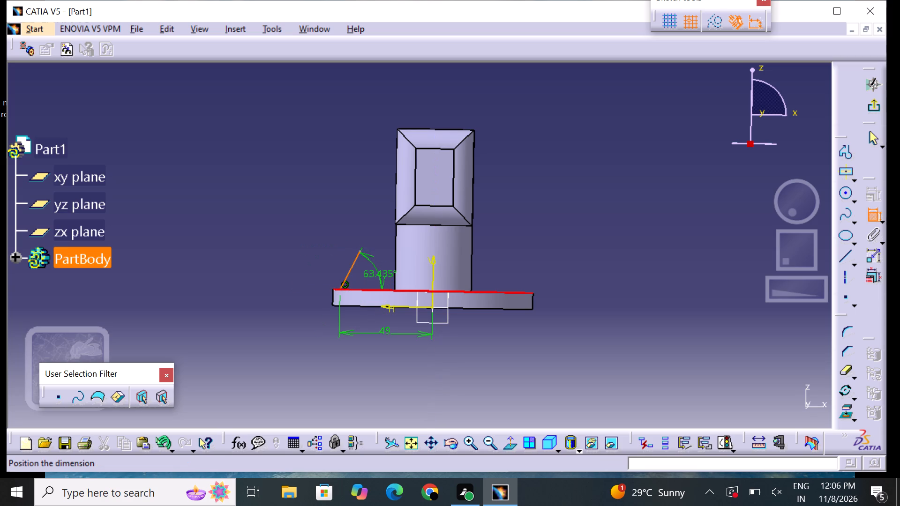
{"action": "left_click", "coordinate": [374, 272]}
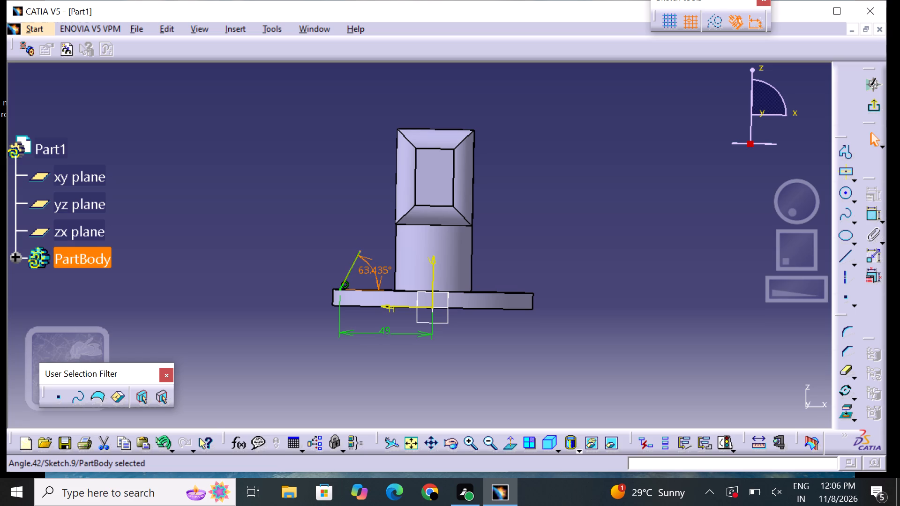
{"action": "double_click", "coordinate": [374, 272]}
{"action": "key", "text": "BackSpace"}
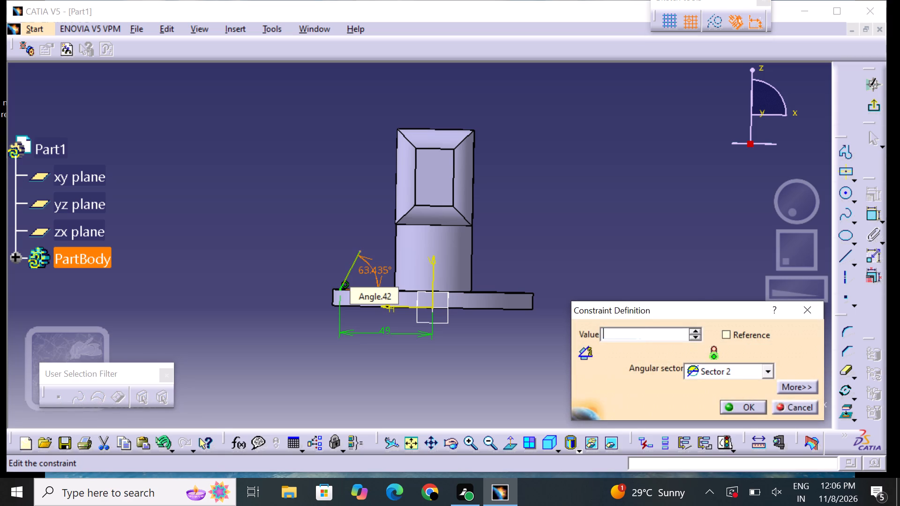
{"action": "type", "text": "60"}
{"action": "key", "text": "Return"}
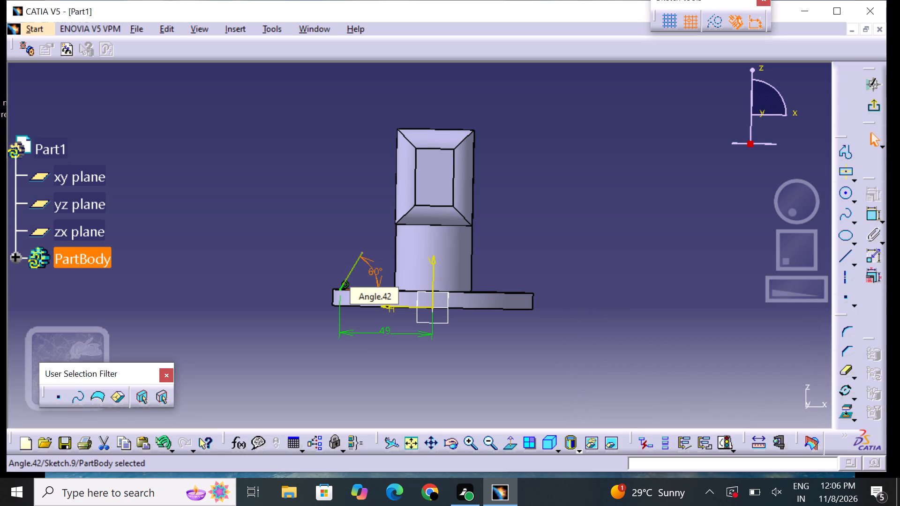
{"action": "left_click", "coordinate": [359, 227]}
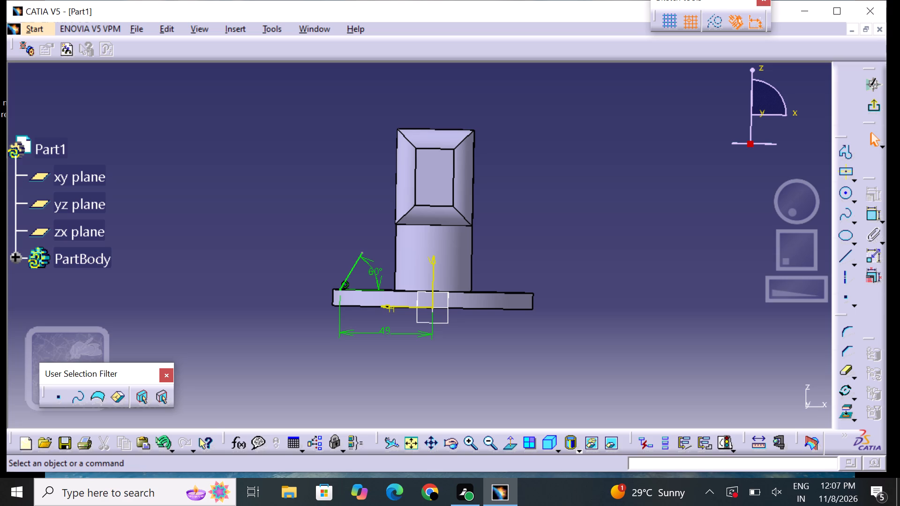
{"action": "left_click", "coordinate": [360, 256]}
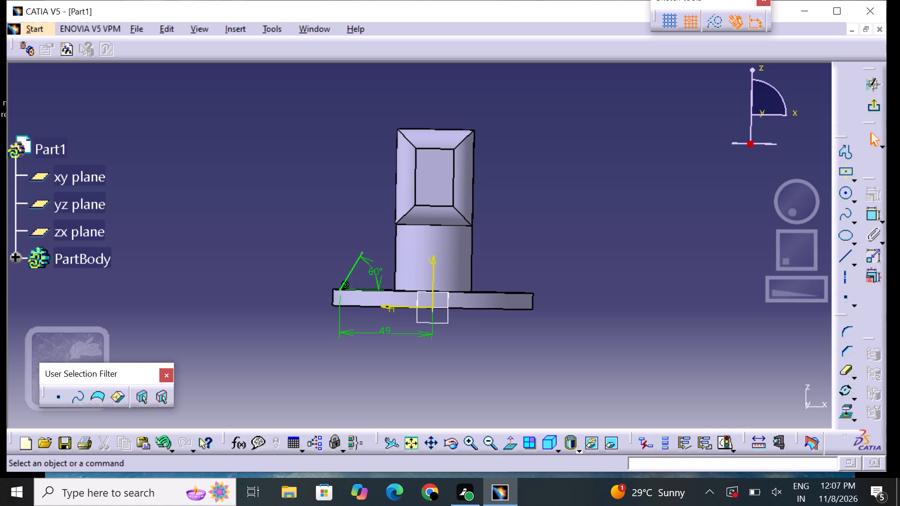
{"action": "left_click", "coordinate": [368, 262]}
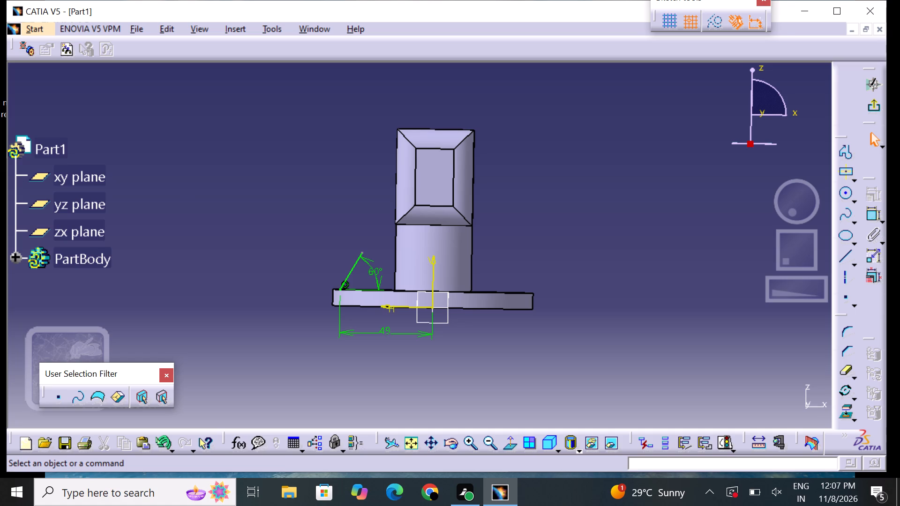
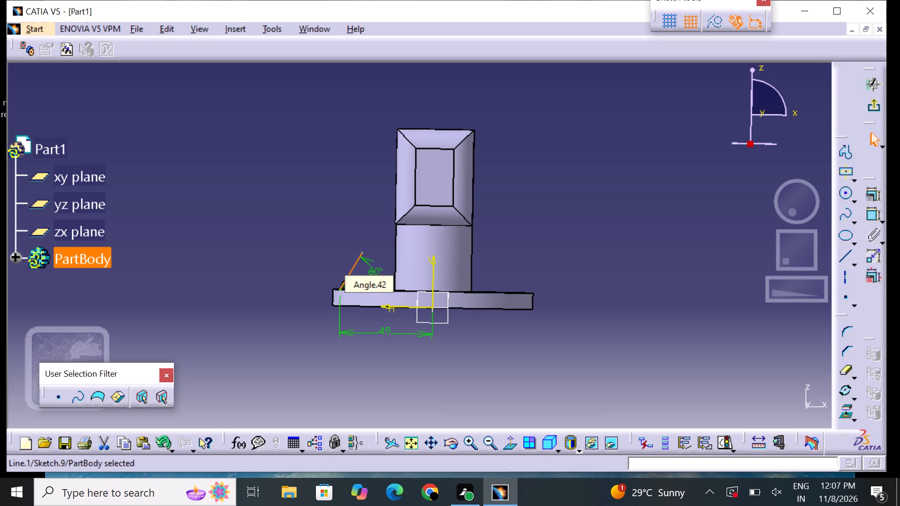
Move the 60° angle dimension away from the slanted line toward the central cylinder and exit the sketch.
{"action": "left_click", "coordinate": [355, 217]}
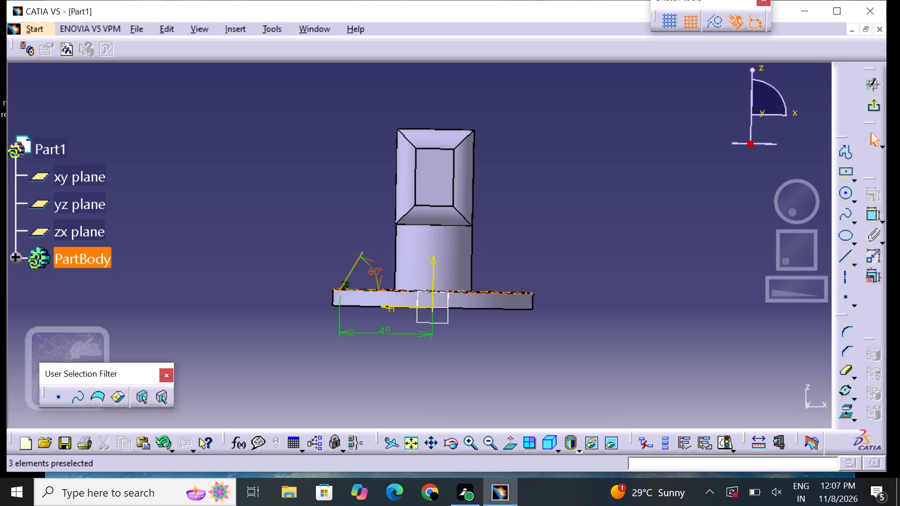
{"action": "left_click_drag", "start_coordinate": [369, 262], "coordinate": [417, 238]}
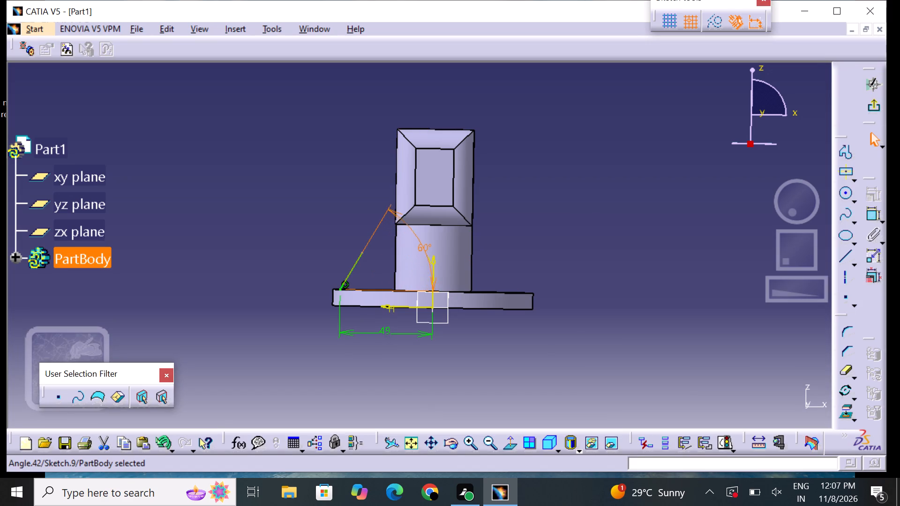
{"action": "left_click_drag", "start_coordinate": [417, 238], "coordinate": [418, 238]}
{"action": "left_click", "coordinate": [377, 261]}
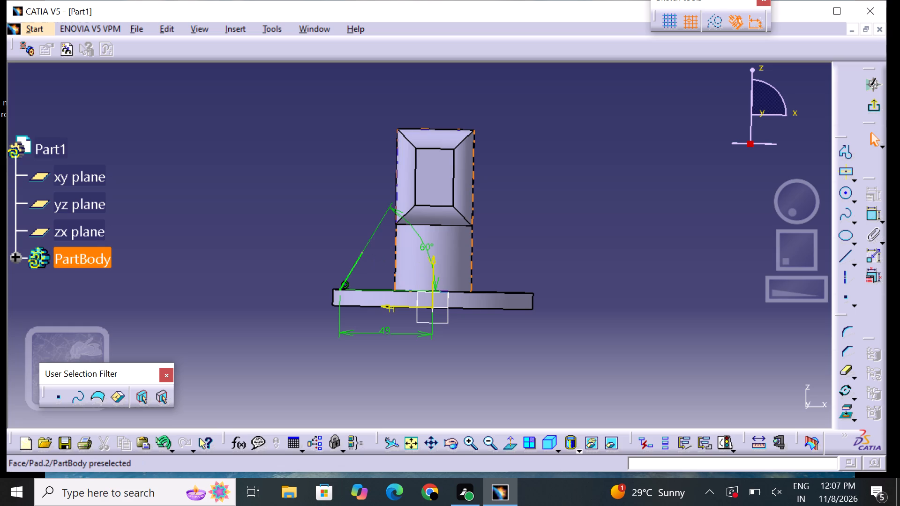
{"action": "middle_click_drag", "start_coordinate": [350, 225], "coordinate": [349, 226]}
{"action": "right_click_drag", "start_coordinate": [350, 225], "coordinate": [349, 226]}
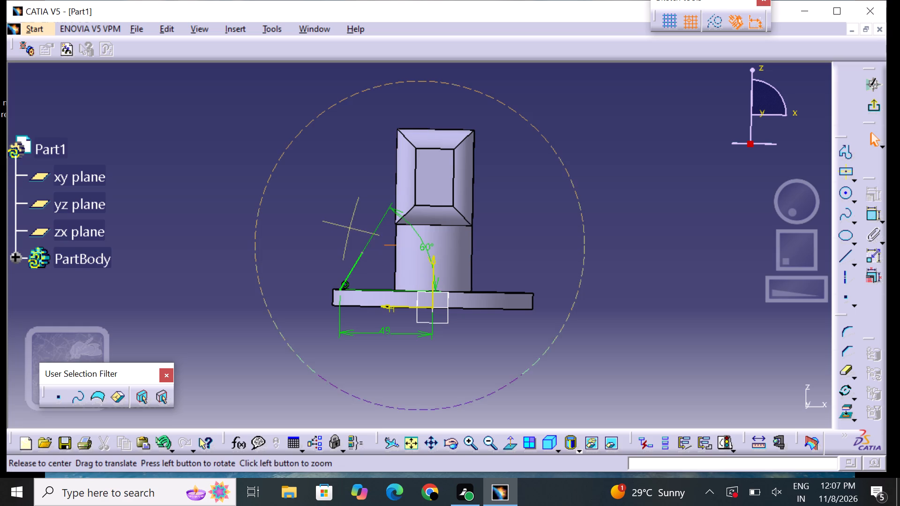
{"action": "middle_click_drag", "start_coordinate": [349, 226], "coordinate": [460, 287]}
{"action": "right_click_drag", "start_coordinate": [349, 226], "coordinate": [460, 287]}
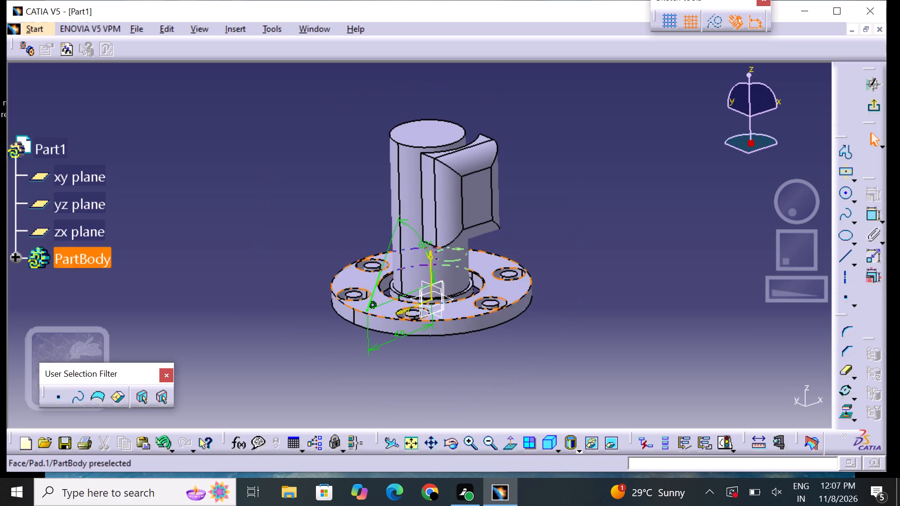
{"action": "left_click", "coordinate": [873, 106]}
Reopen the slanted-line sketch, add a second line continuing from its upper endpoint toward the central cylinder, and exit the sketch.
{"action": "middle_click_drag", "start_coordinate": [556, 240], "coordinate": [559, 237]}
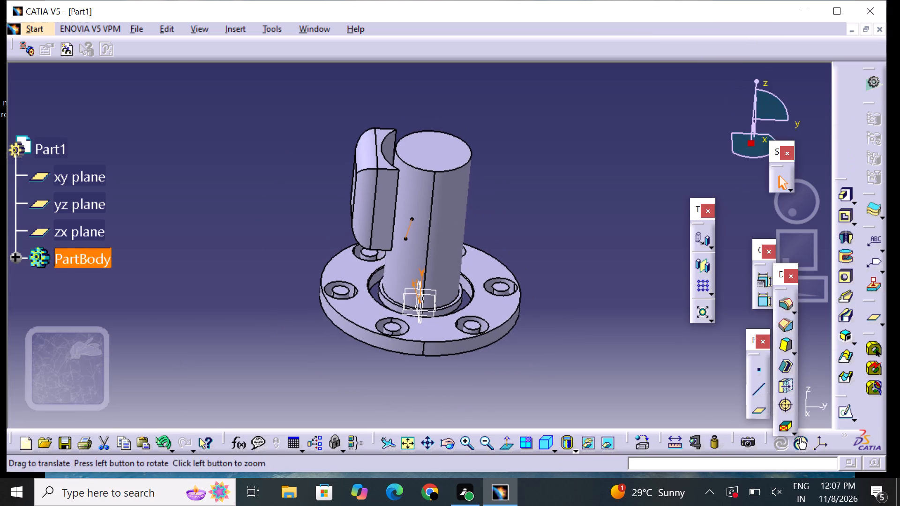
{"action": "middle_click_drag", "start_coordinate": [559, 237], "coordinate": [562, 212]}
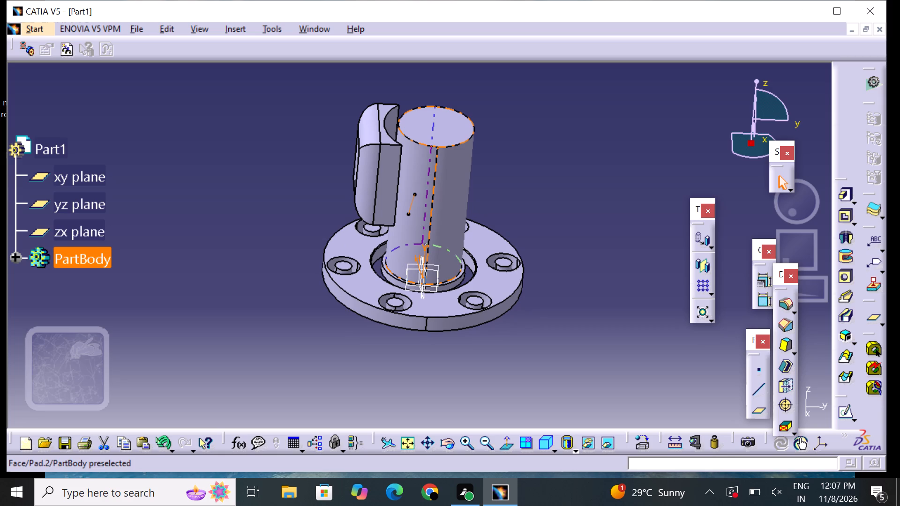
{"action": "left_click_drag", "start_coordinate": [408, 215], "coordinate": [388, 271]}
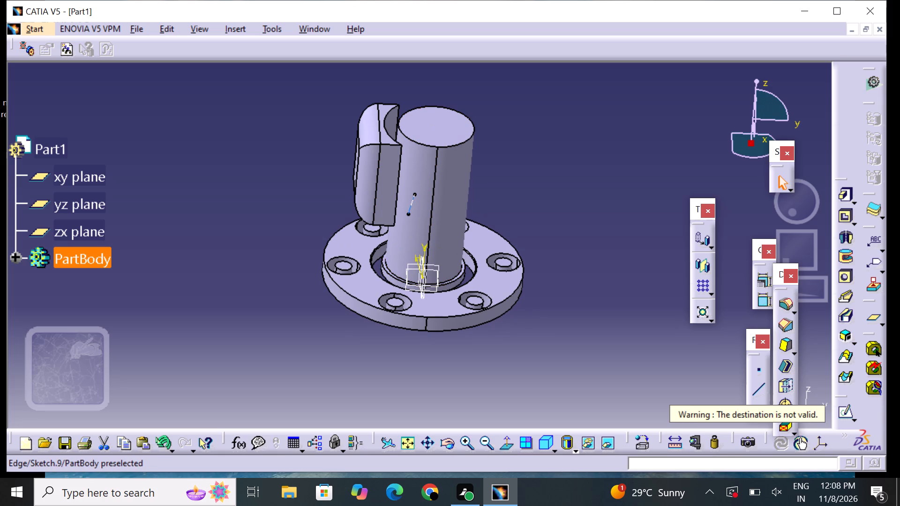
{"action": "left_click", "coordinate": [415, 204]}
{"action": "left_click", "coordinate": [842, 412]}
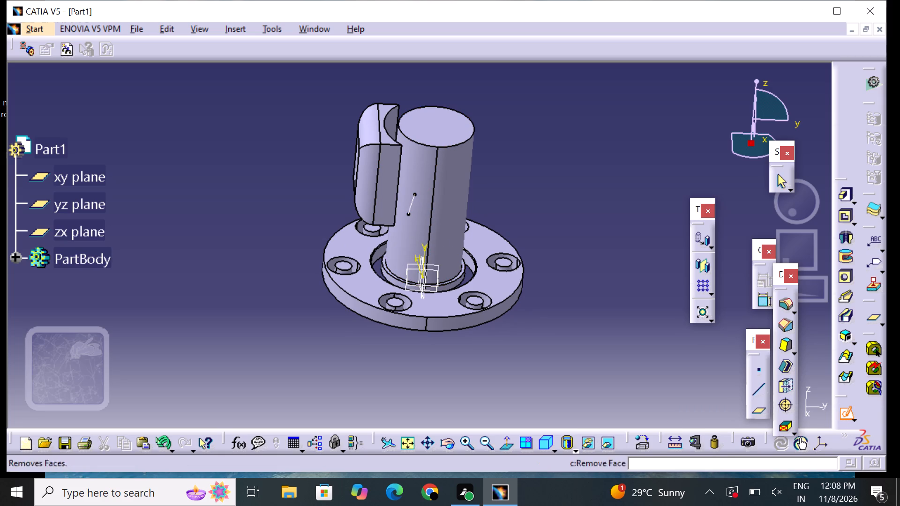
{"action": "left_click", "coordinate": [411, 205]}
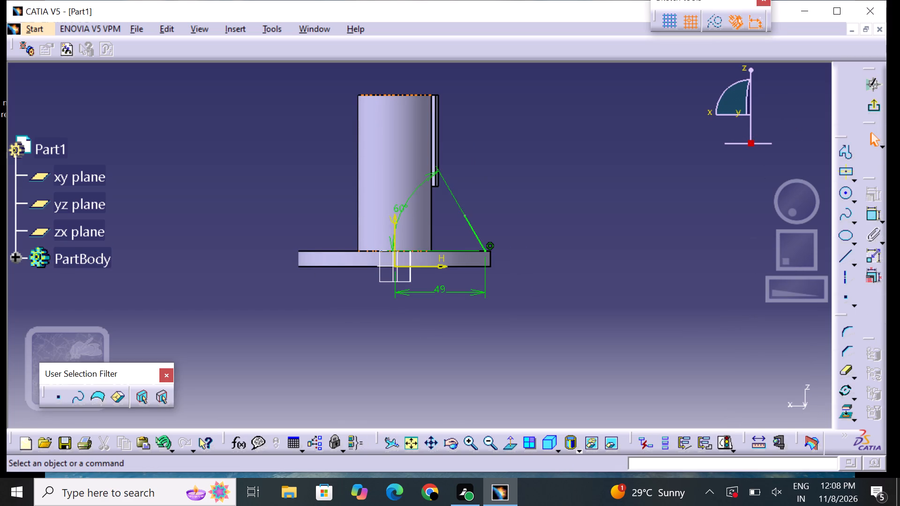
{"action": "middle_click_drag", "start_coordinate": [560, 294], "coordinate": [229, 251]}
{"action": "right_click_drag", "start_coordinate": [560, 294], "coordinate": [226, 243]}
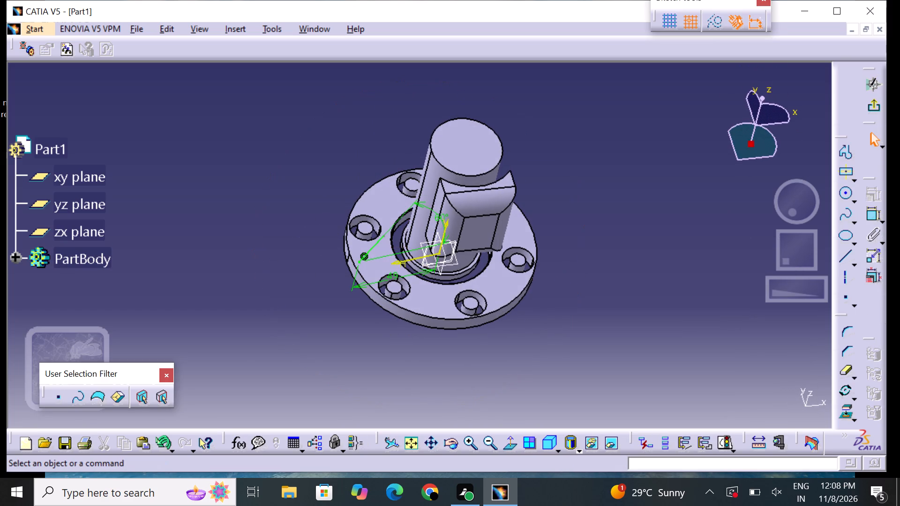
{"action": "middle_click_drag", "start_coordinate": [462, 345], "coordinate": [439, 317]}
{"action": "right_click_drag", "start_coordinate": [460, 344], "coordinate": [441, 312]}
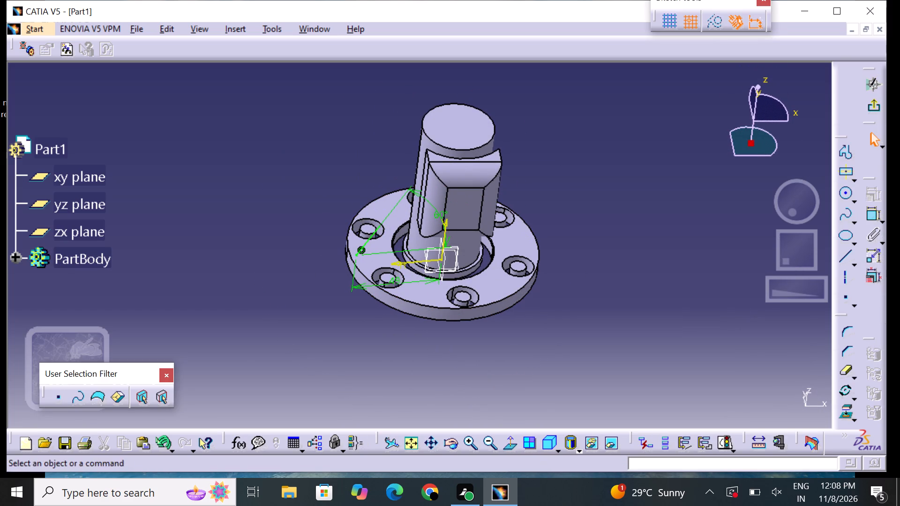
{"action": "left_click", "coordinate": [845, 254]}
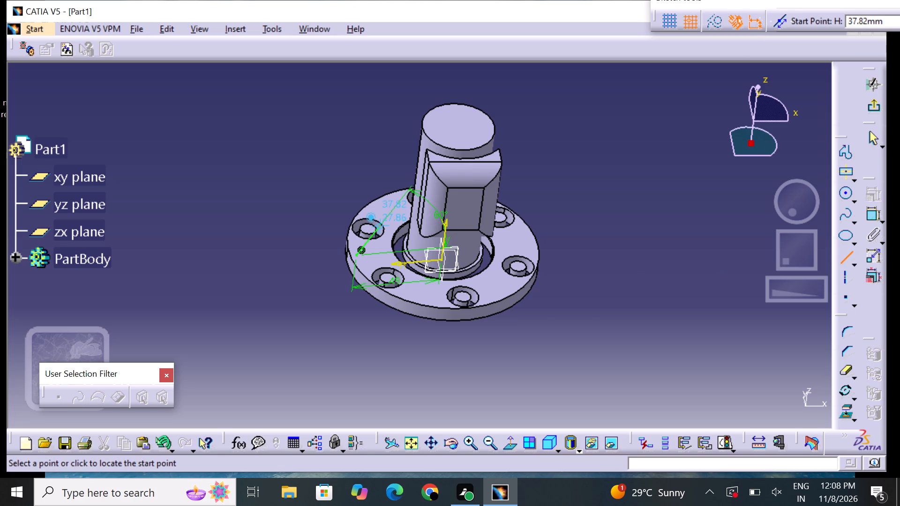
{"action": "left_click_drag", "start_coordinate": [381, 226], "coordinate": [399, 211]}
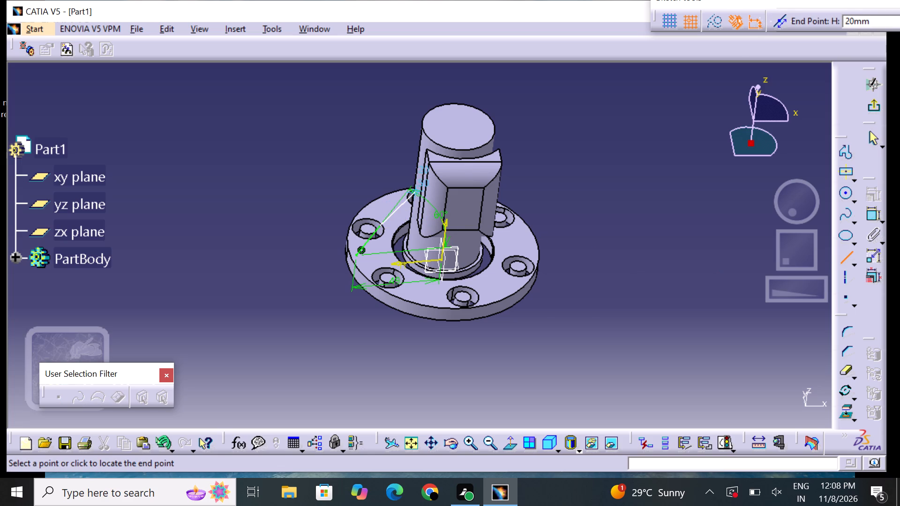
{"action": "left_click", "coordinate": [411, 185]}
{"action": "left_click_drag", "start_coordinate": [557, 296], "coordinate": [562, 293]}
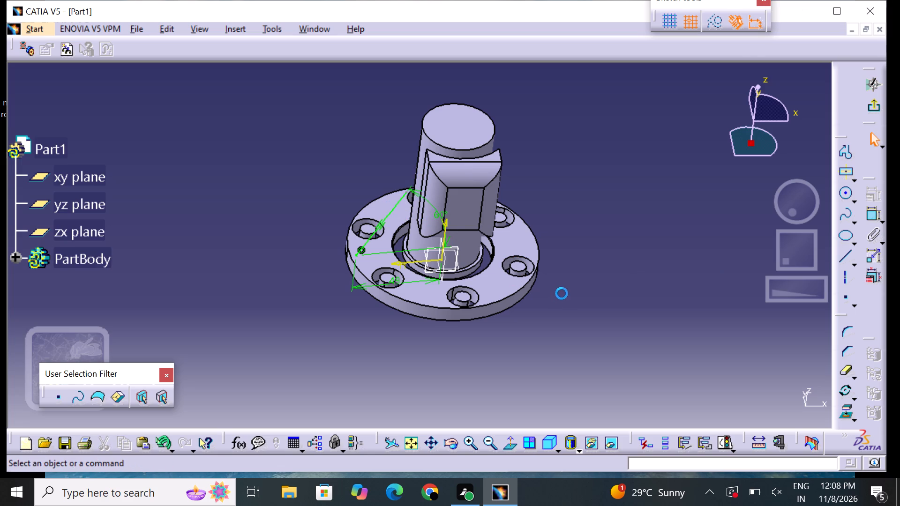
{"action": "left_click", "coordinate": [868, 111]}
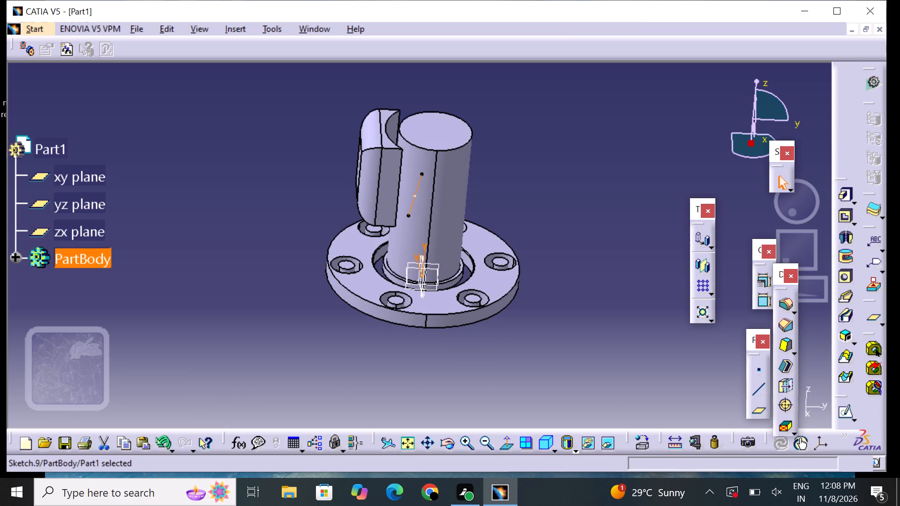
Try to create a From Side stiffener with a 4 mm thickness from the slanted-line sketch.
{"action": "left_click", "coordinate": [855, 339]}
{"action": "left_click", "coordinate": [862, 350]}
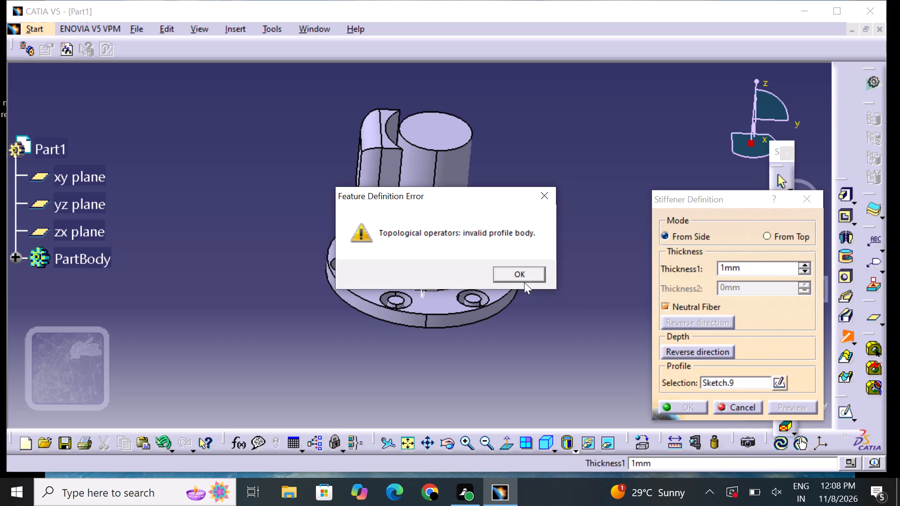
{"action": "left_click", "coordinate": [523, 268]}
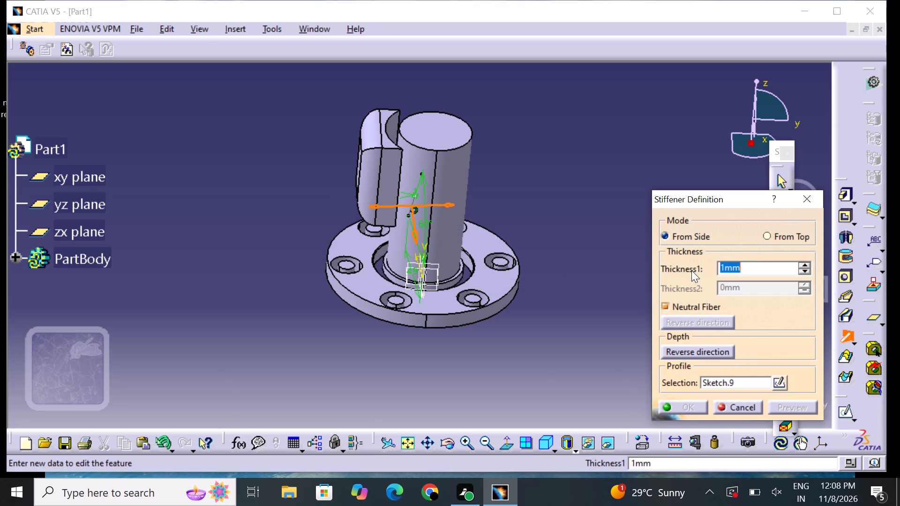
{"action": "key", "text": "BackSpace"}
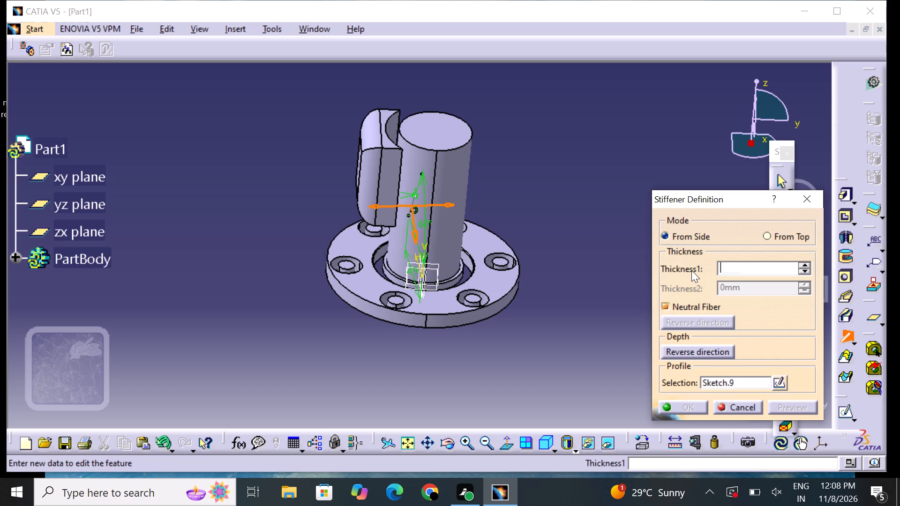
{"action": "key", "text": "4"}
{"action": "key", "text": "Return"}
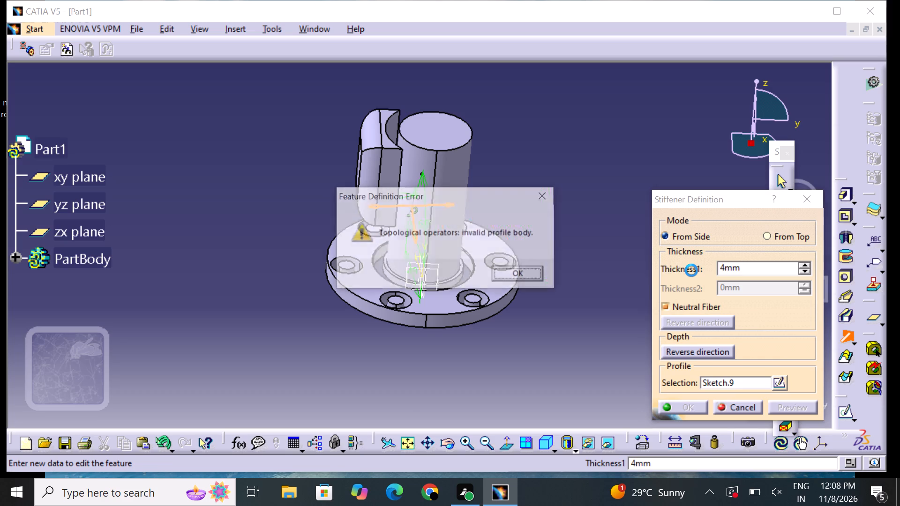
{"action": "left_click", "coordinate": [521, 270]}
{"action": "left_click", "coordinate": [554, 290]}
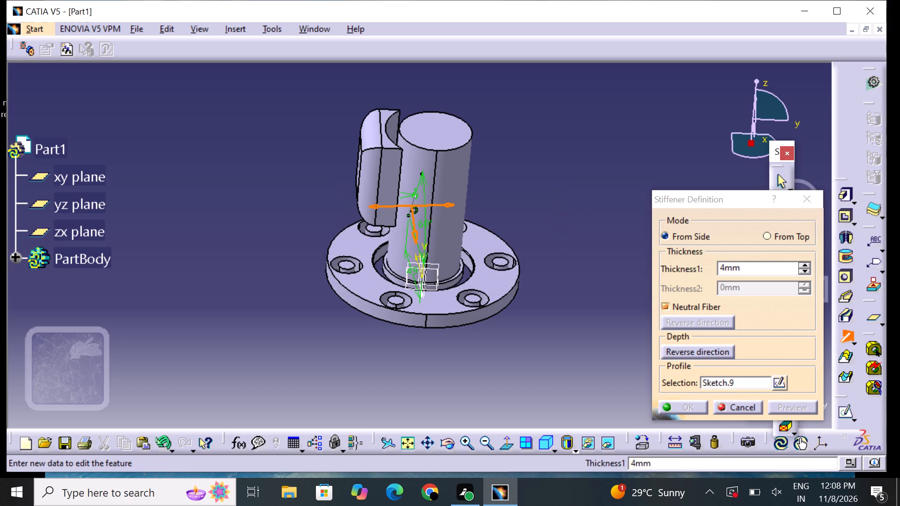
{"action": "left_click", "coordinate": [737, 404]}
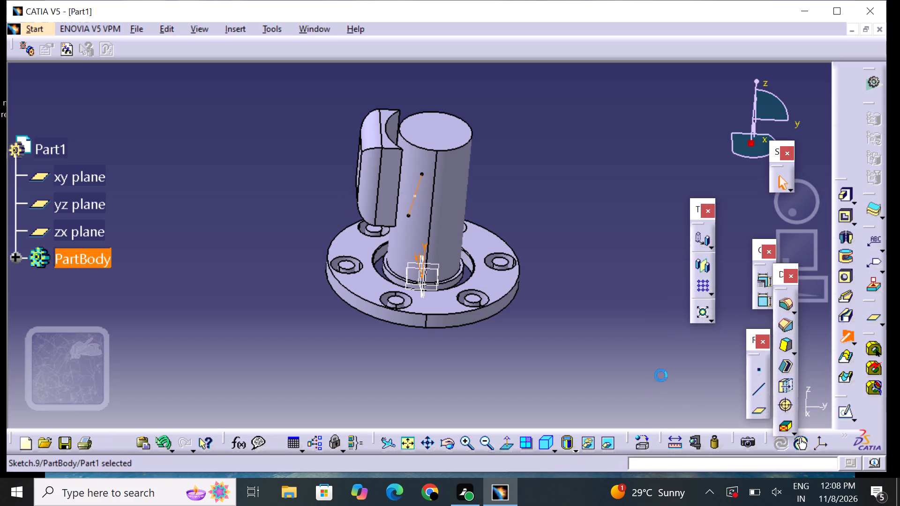
Delete the slanted-line sketch beside the central cylinder.
{"action": "left_click", "coordinate": [565, 326]}
{"action": "left_click", "coordinate": [414, 192]}
{"action": "right_click", "coordinate": [414, 192]}
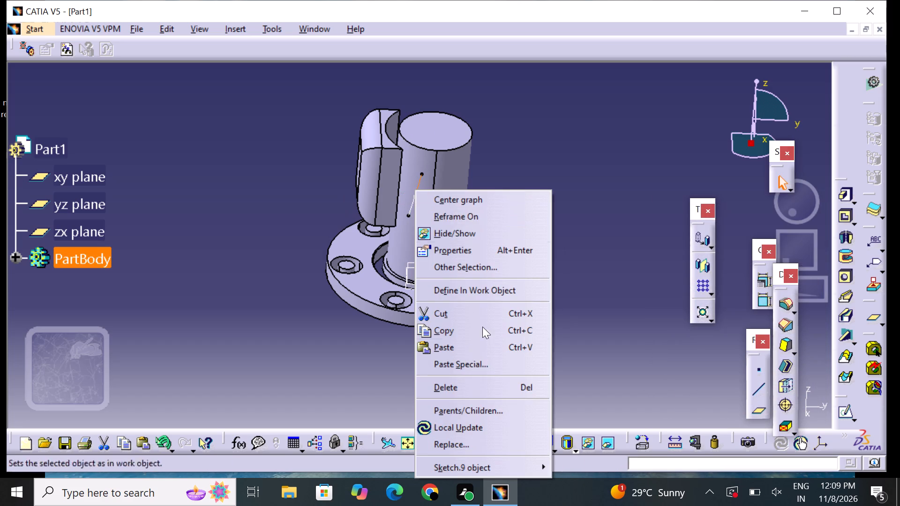
{"action": "left_click", "coordinate": [493, 392]}
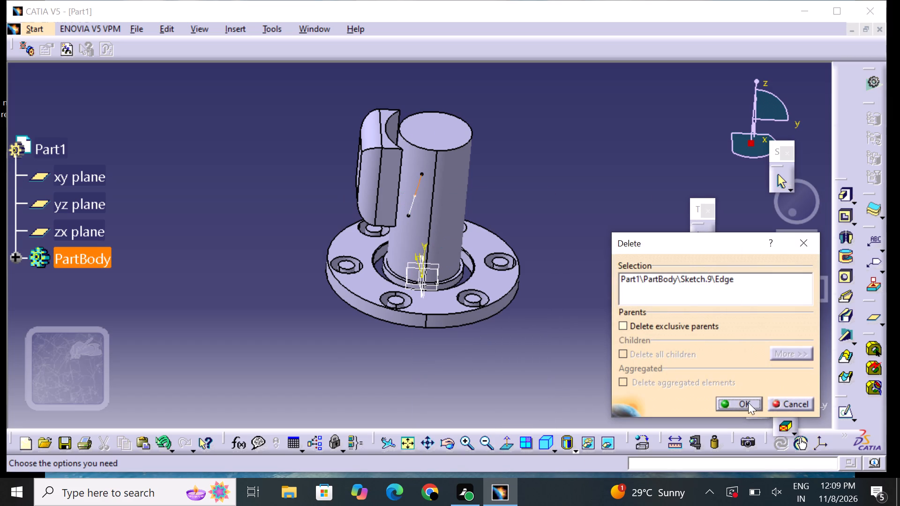
{"action": "left_click", "coordinate": [750, 404]}
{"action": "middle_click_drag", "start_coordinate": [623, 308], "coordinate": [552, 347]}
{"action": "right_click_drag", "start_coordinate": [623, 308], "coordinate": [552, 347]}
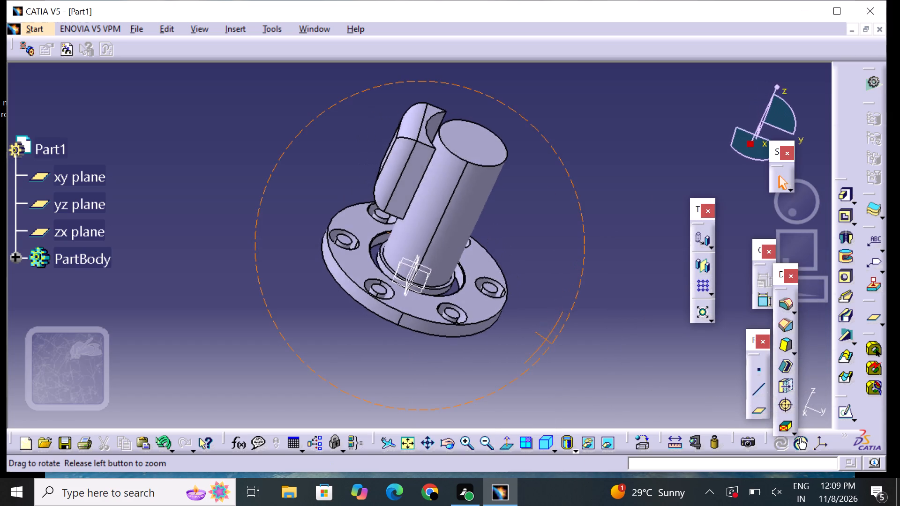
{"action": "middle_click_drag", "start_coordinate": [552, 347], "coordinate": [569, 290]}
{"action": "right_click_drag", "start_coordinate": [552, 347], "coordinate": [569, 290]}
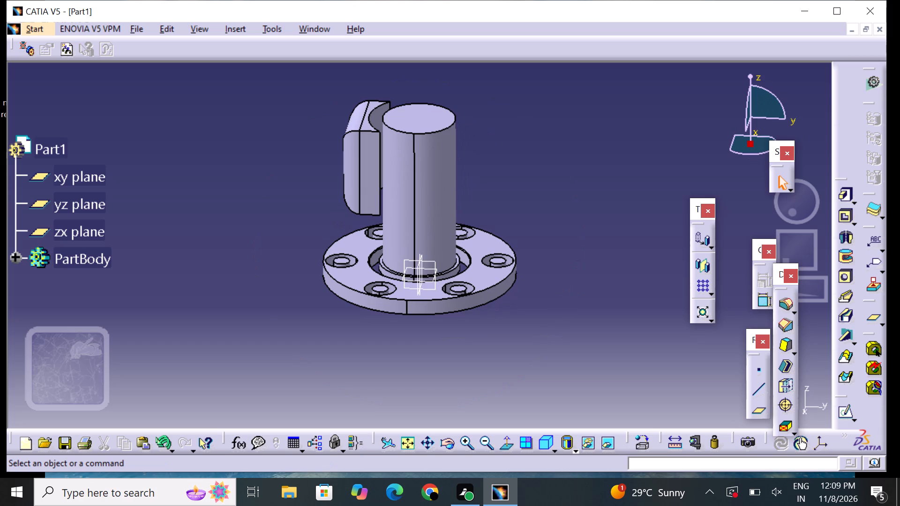
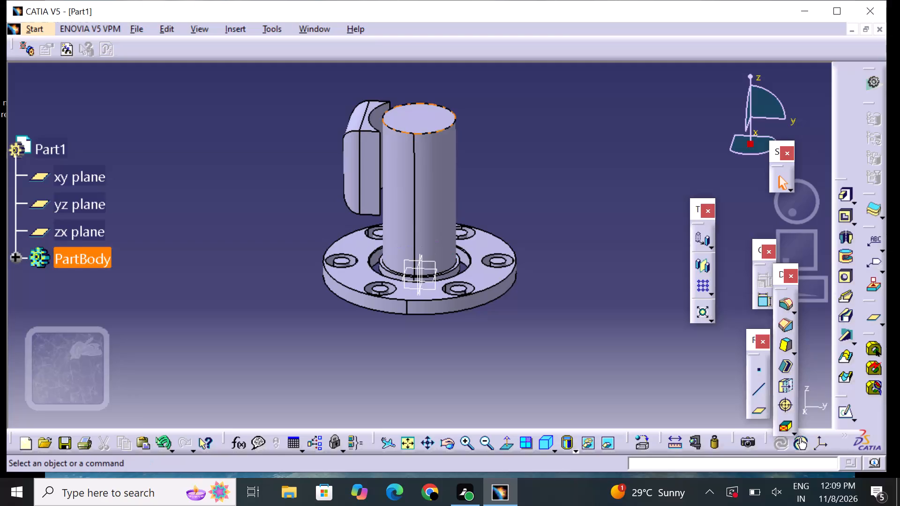
Set the fill colour of the central cylinder's top face to salmon pink.
{"action": "scroll", "coordinate": [323, 94], "scroll_direction": "up", "scroll_amount": 1}
{"action": "middle_click_drag", "start_coordinate": [323, 94], "coordinate": [335, 228]}
{"action": "right_click_drag", "start_coordinate": [323, 108], "coordinate": [335, 228]}
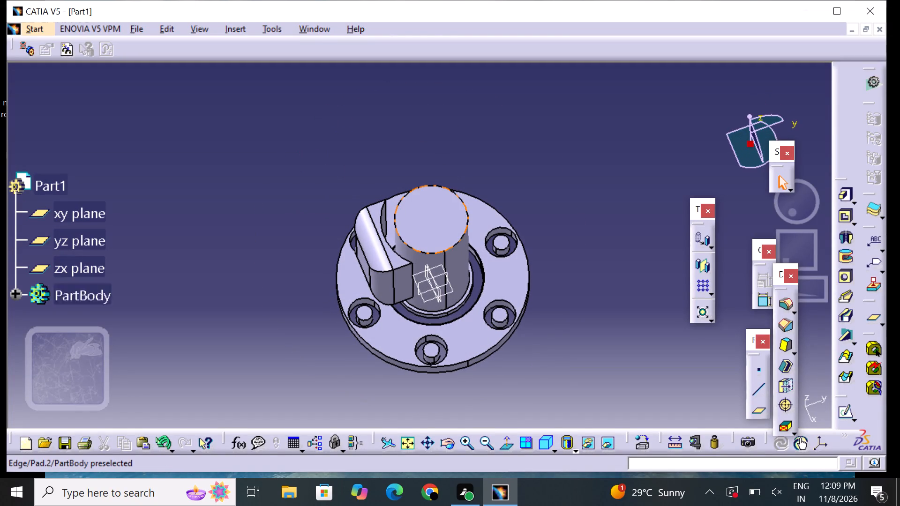
{"action": "right_click", "coordinate": [423, 228]}
{"action": "left_click", "coordinate": [487, 251]}
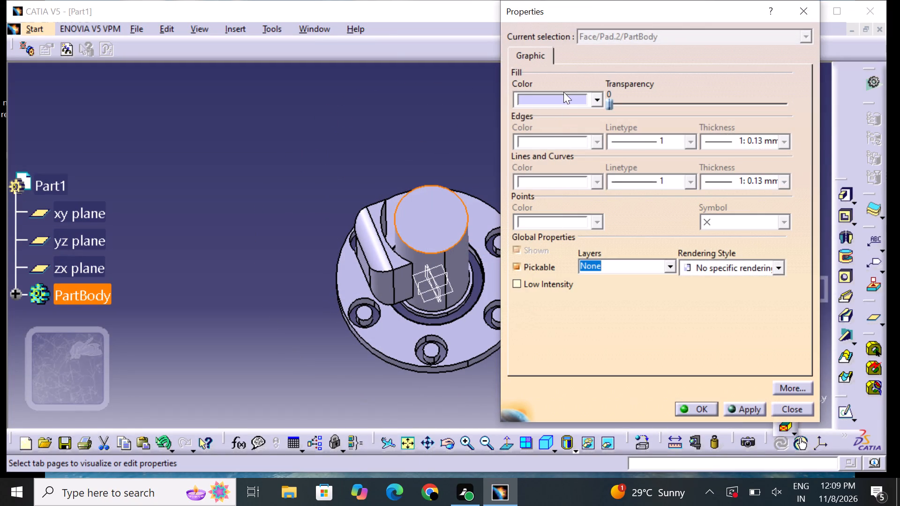
{"action": "left_click", "coordinate": [560, 98]}
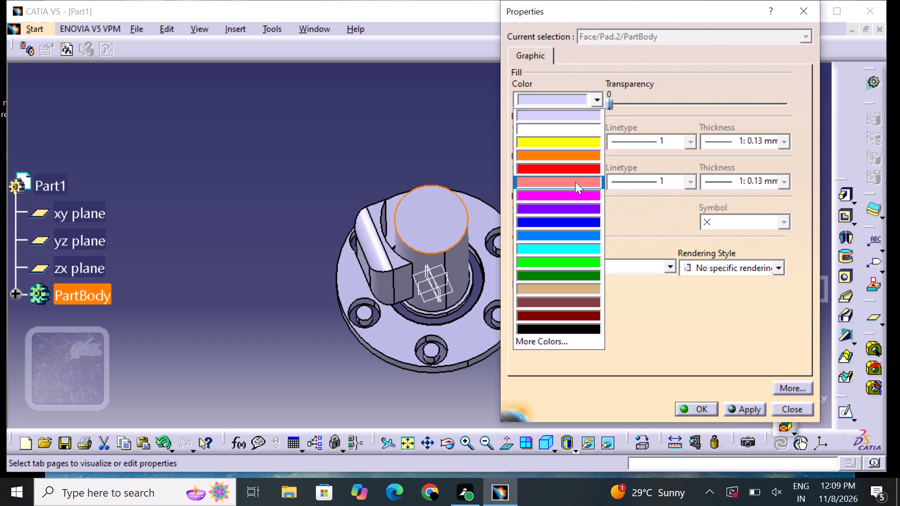
{"action": "left_click", "coordinate": [575, 181]}
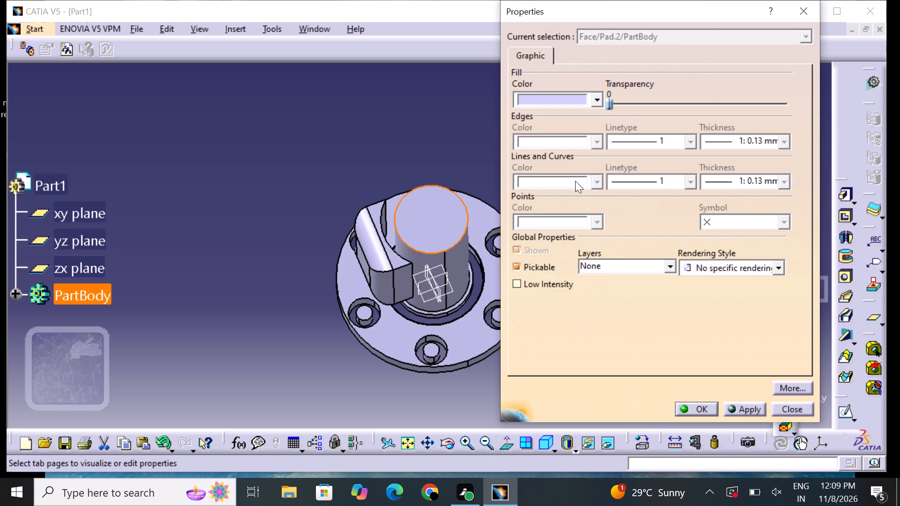
{"action": "left_click", "coordinate": [706, 408]}
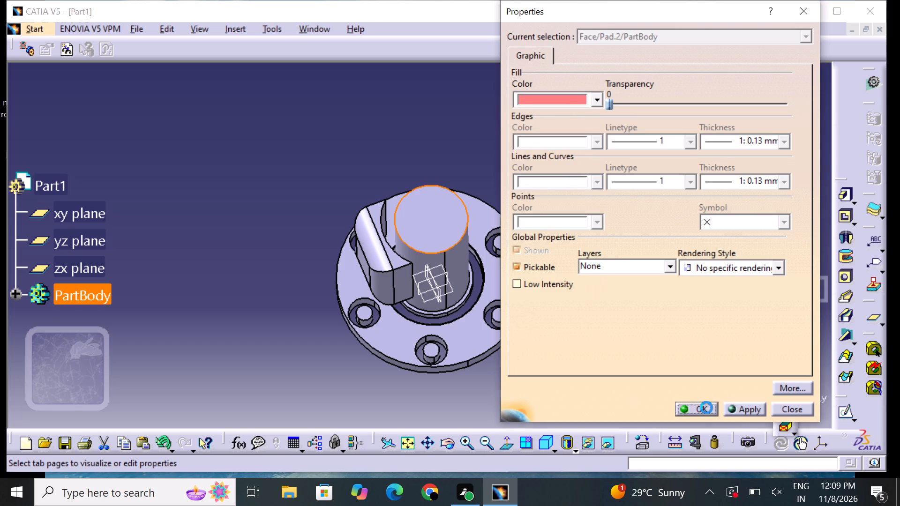
{"action": "left_click", "coordinate": [639, 365]}
Set the fill colour of the central cylinder's curved side face to cyan.
{"action": "middle_click_drag", "start_coordinate": [504, 389], "coordinate": [502, 388]}
{"action": "right_click_drag", "start_coordinate": [504, 389], "coordinate": [502, 388]}
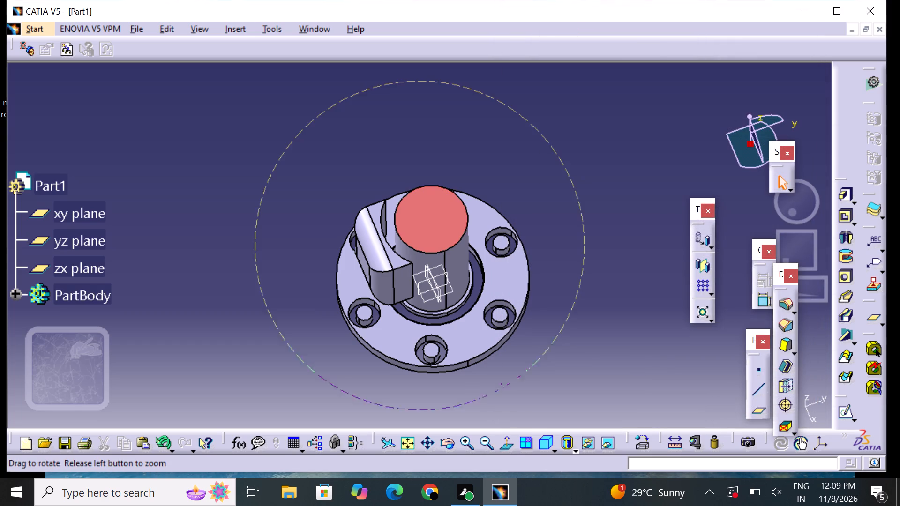
{"action": "middle_click_drag", "start_coordinate": [502, 388], "coordinate": [484, 350]}
{"action": "right_click_drag", "start_coordinate": [502, 388], "coordinate": [484, 350]}
{"action": "left_click", "coordinate": [432, 211]}
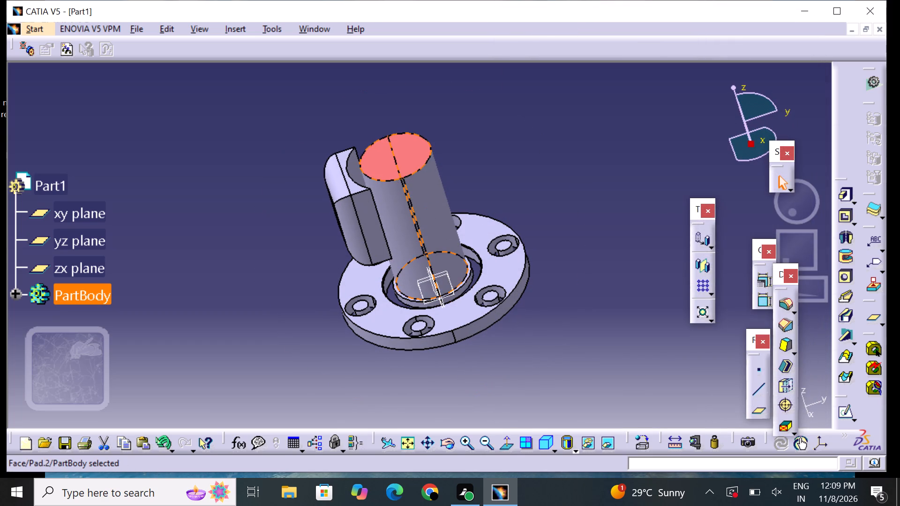
{"action": "right_click", "coordinate": [432, 211]}
{"action": "left_click", "coordinate": [470, 255]}
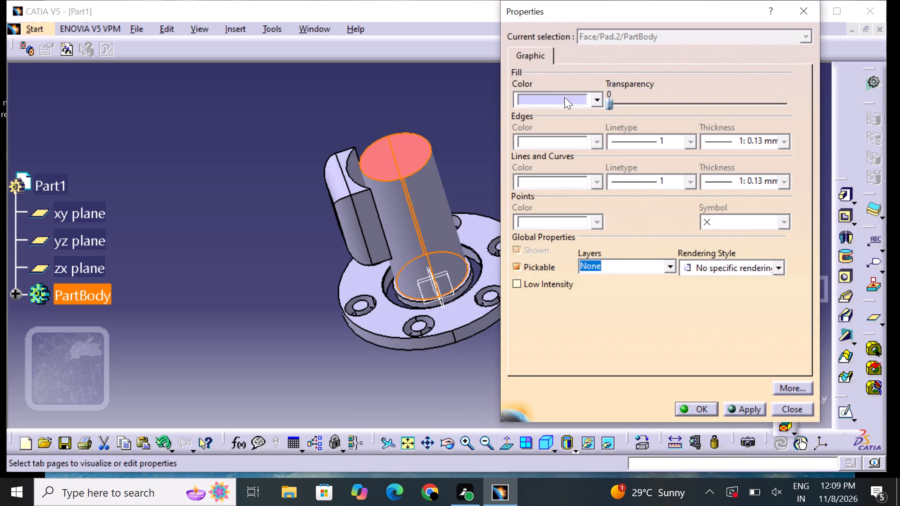
{"action": "left_click", "coordinate": [560, 101]}
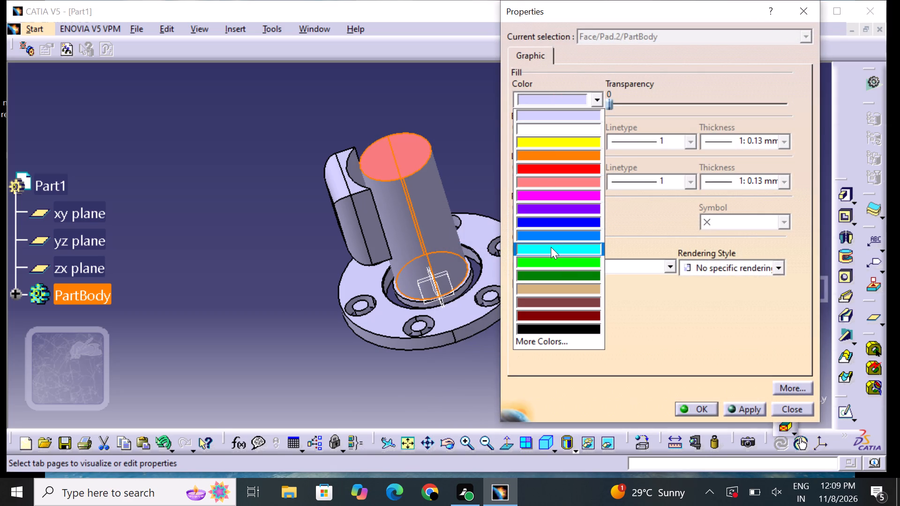
{"action": "left_click", "coordinate": [551, 247]}
{"action": "left_click", "coordinate": [710, 408]}
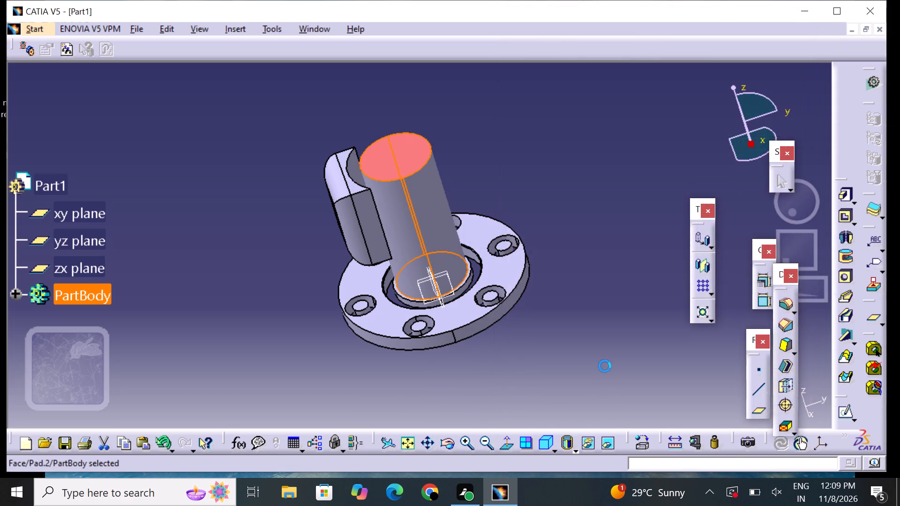
{"action": "left_click", "coordinate": [579, 357]}
Set the fill colour of the flange's top face to magenta.
{"action": "middle_click_drag", "start_coordinate": [616, 268], "coordinate": [405, 374]}
{"action": "right_click_drag", "start_coordinate": [616, 268], "coordinate": [366, 375]}
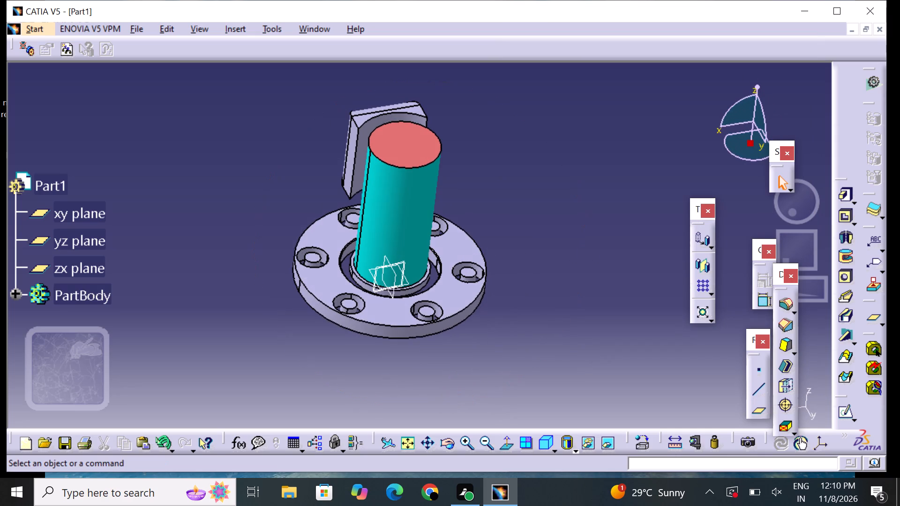
{"action": "right_click_drag", "start_coordinate": [366, 375], "coordinate": [349, 364]}
{"action": "middle_click_drag", "start_coordinate": [554, 318], "coordinate": [372, 325]}
{"action": "right_click_drag", "start_coordinate": [554, 318], "coordinate": [369, 323]}
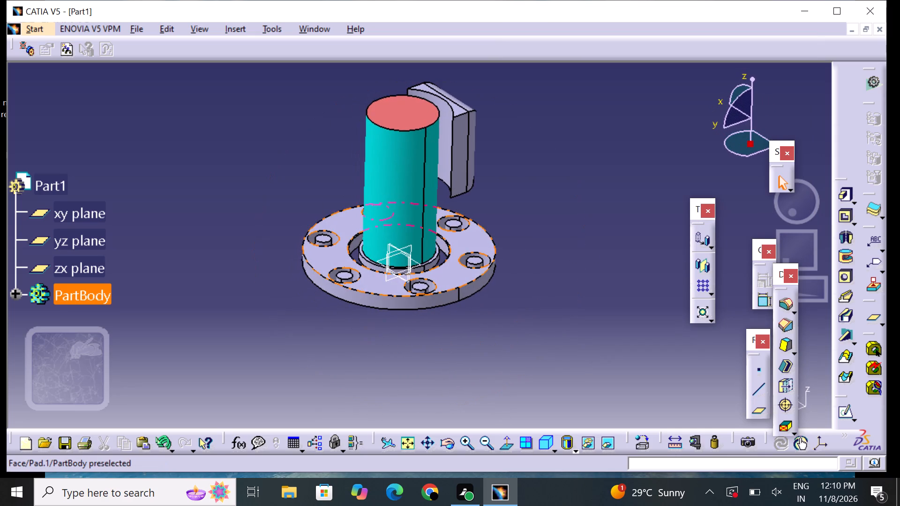
{"action": "left_click", "coordinate": [458, 275]}
{"action": "right_click", "coordinate": [458, 275]}
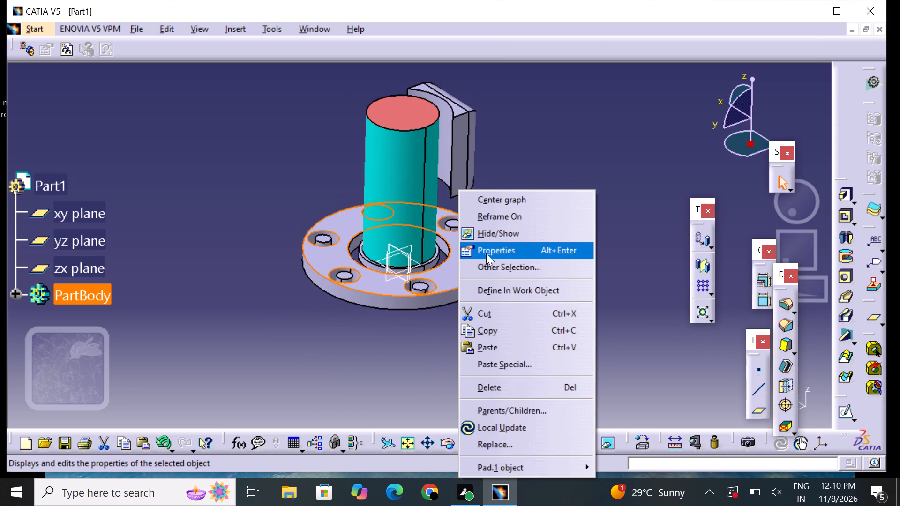
{"action": "left_click", "coordinate": [486, 253]}
{"action": "left_click", "coordinate": [559, 99]}
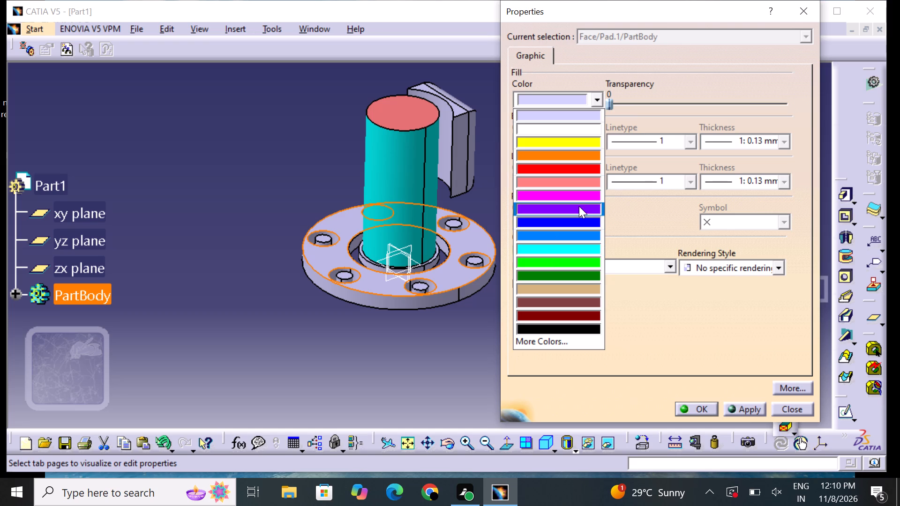
{"action": "left_click", "coordinate": [579, 196]}
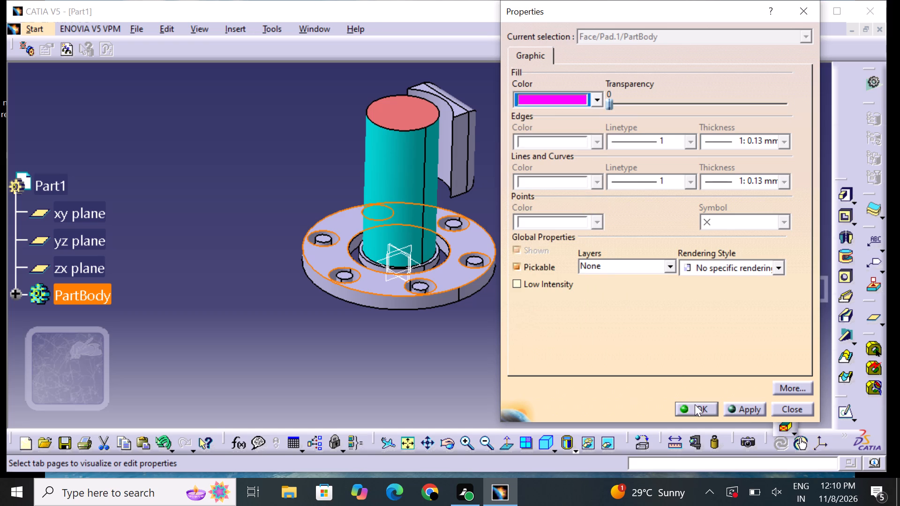
{"action": "left_click", "coordinate": [695, 404]}
{"action": "left_click", "coordinate": [558, 344]}
Set the fill colour of the outer wall of the ring-shaped recess around the central cylinder to orange.
{"action": "middle_click_drag", "start_coordinate": [561, 268], "coordinate": [530, 310]}
{"action": "right_click_drag", "start_coordinate": [561, 268], "coordinate": [530, 310]}
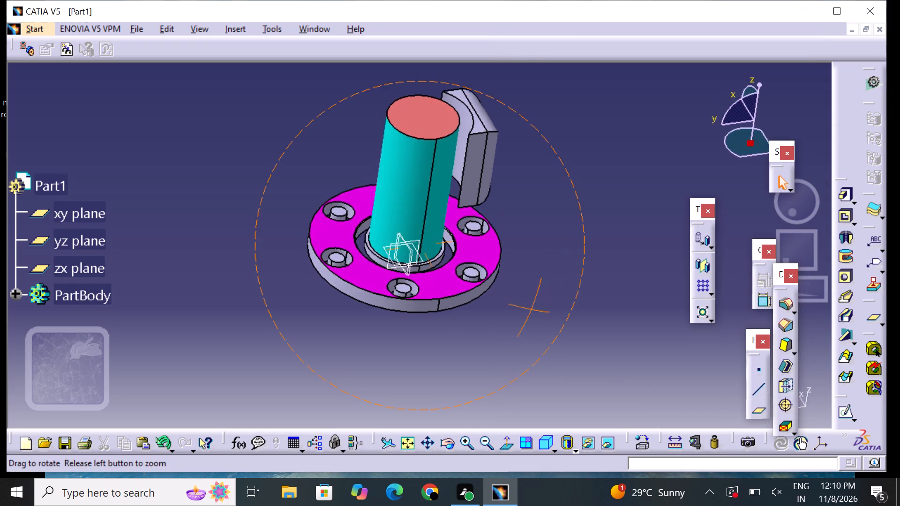
{"action": "middle_click_drag", "start_coordinate": [530, 310], "coordinate": [484, 337]}
{"action": "right_click_drag", "start_coordinate": [530, 310], "coordinate": [484, 337]}
{"action": "middle_click_drag", "start_coordinate": [374, 113], "coordinate": [393, 171]}
{"action": "right_click_drag", "start_coordinate": [374, 128], "coordinate": [393, 171]}
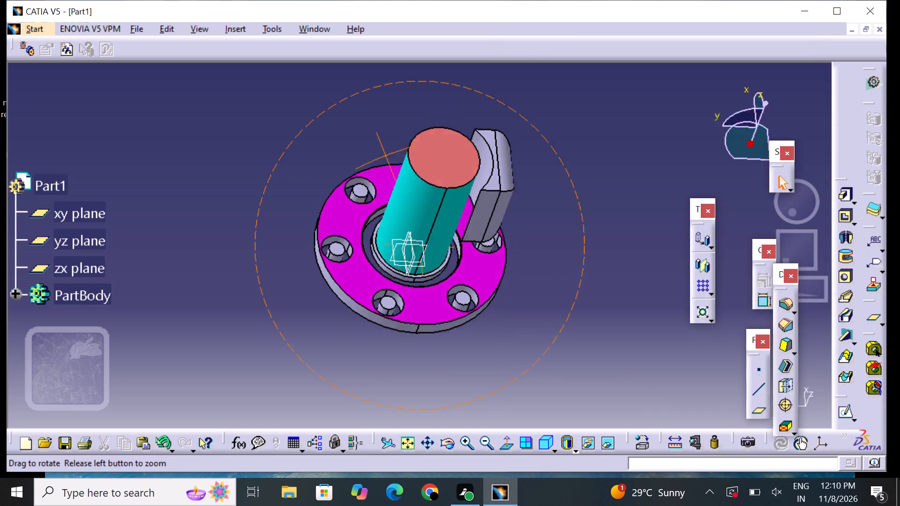
{"action": "right_click_drag", "start_coordinate": [393, 171], "coordinate": [431, 242]}
{"action": "middle_click_drag", "start_coordinate": [393, 171], "coordinate": [432, 243]}
{"action": "triple_click", "coordinate": [473, 445]}
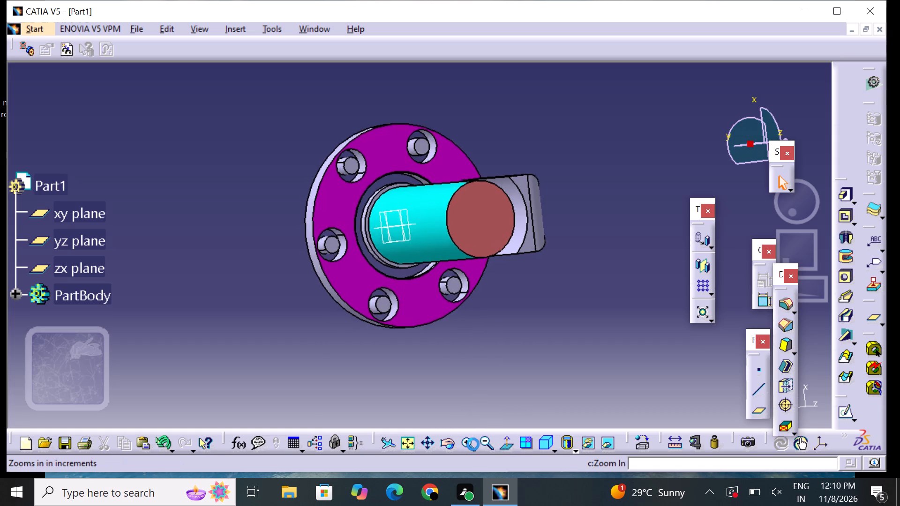
{"action": "double_click", "coordinate": [473, 444]}
{"action": "middle_click_drag", "start_coordinate": [569, 340], "coordinate": [578, 334]}
{"action": "right_click_drag", "start_coordinate": [569, 340], "coordinate": [578, 334]}
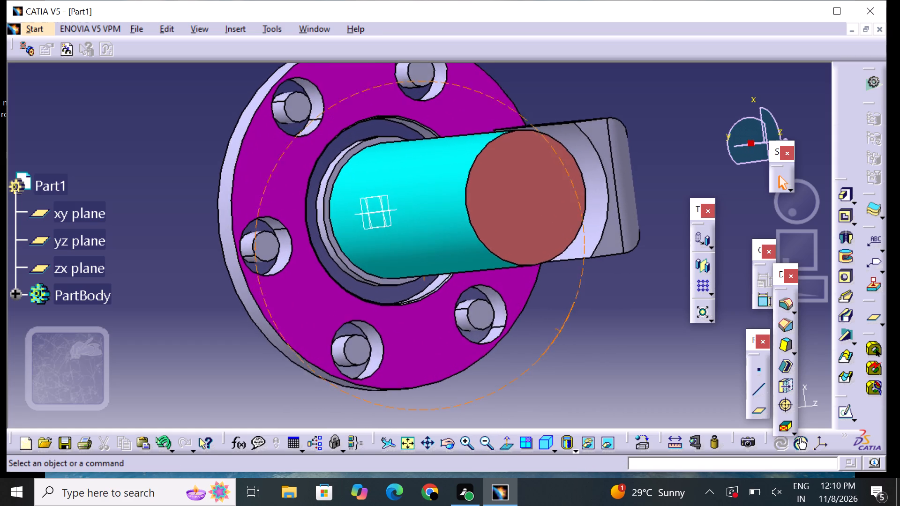
{"action": "middle_click_drag", "start_coordinate": [578, 334], "coordinate": [593, 253]}
{"action": "right_click_drag", "start_coordinate": [578, 334], "coordinate": [581, 239]}
{"action": "middle_click_drag", "start_coordinate": [226, 84], "coordinate": [226, 86]}
{"action": "scroll", "coordinate": [226, 84], "scroll_direction": "up", "scroll_amount": 1}
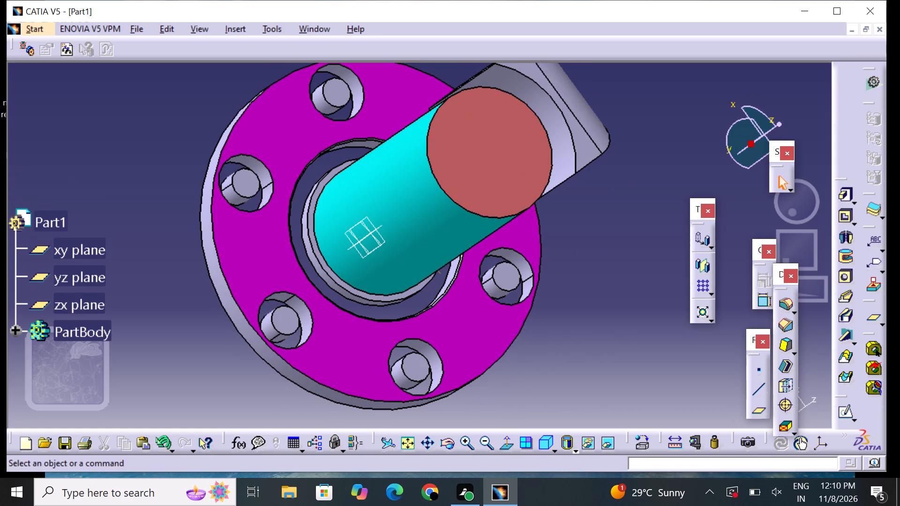
{"action": "middle_click_drag", "start_coordinate": [226, 86], "coordinate": [332, 206]}
{"action": "right_click_drag", "start_coordinate": [226, 101], "coordinate": [332, 206]}
{"action": "left_click", "coordinate": [348, 164]}
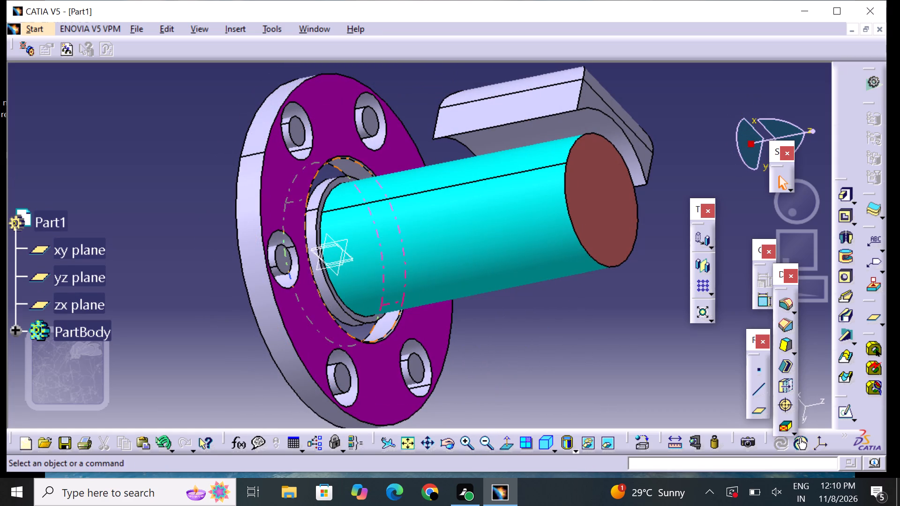
{"action": "right_click", "coordinate": [349, 163]}
{"action": "left_click", "coordinate": [381, 223]}
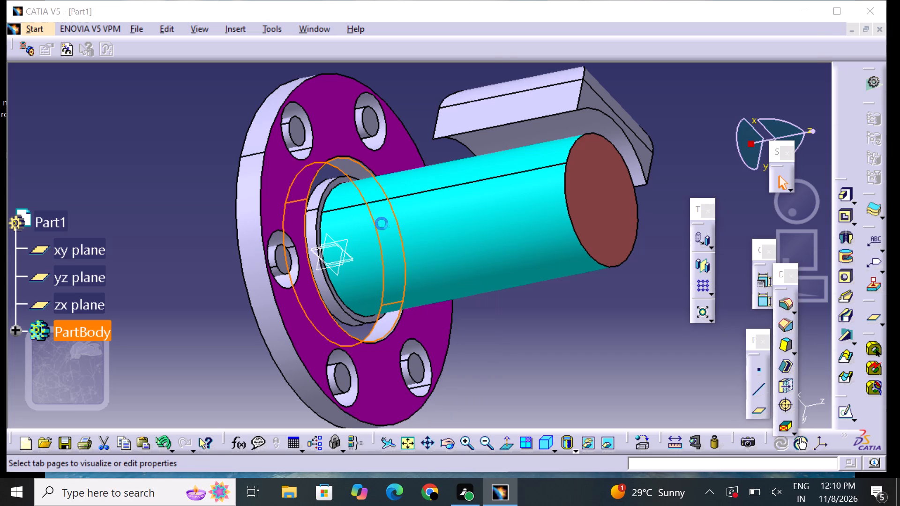
{"action": "left_click", "coordinate": [559, 95]}
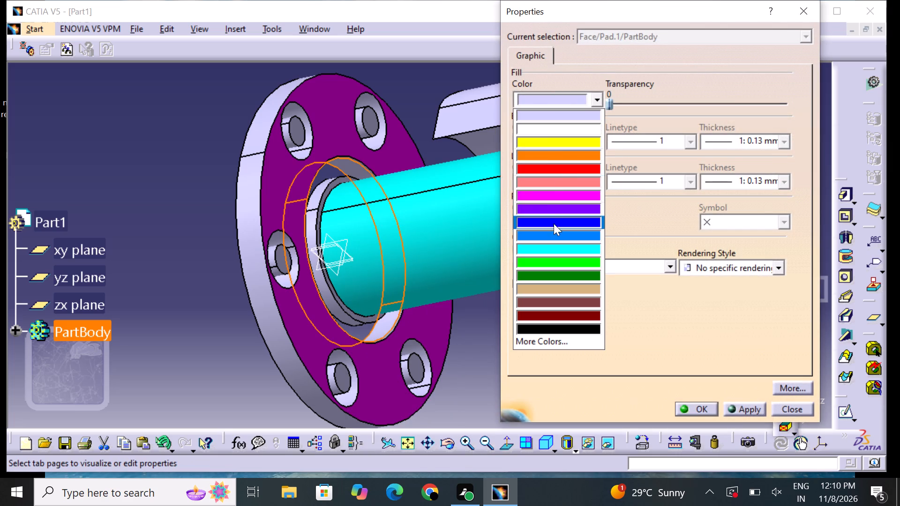
{"action": "left_click", "coordinate": [569, 153]}
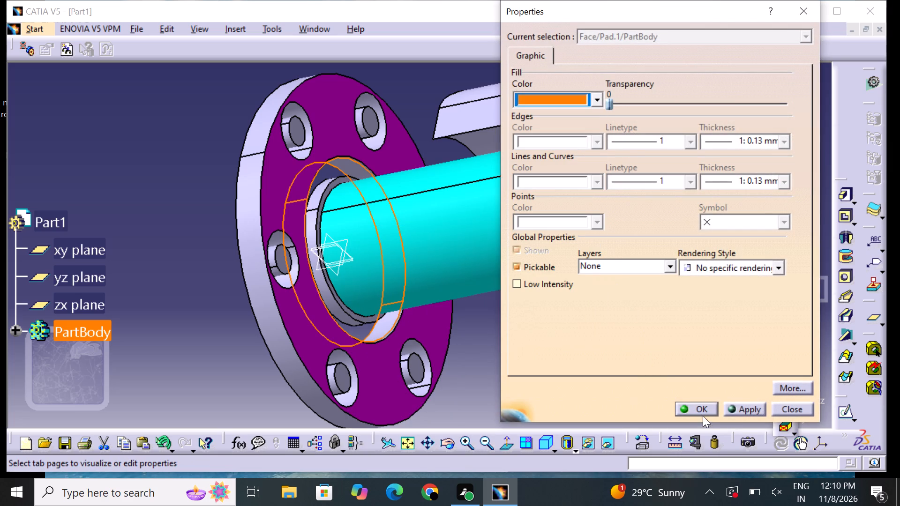
{"action": "left_click_drag", "start_coordinate": [703, 416], "coordinate": [704, 411]}
{"action": "left_click", "coordinate": [588, 359]}
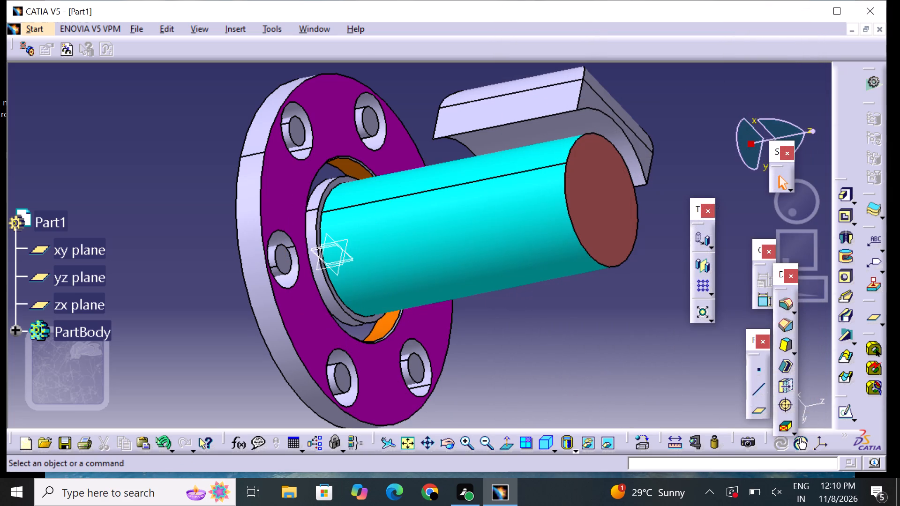
Set the fill colour of the recess's inner wall, around the base of the central cylinder, to reddish brown.
{"action": "middle_click_drag", "start_coordinate": [592, 353], "coordinate": [581, 305]}
{"action": "right_click_drag", "start_coordinate": [592, 353], "coordinate": [577, 294]}
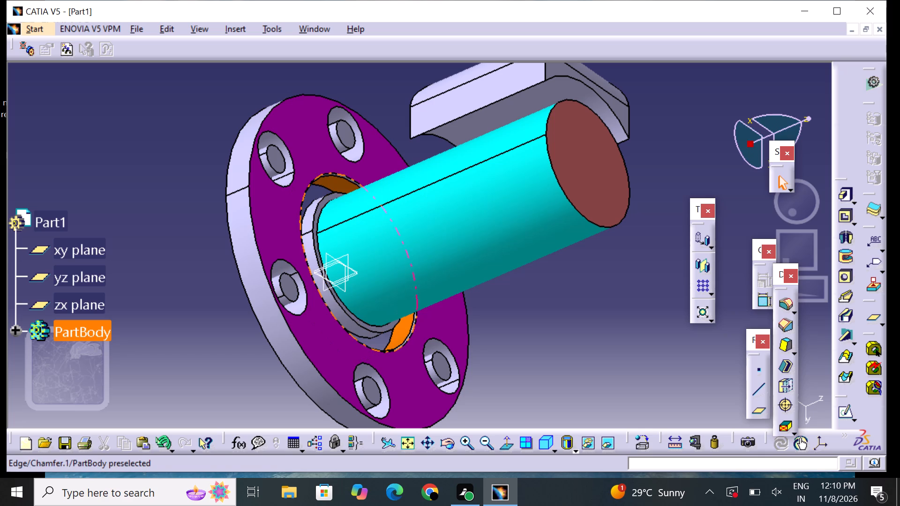
{"action": "left_click", "coordinate": [354, 331]}
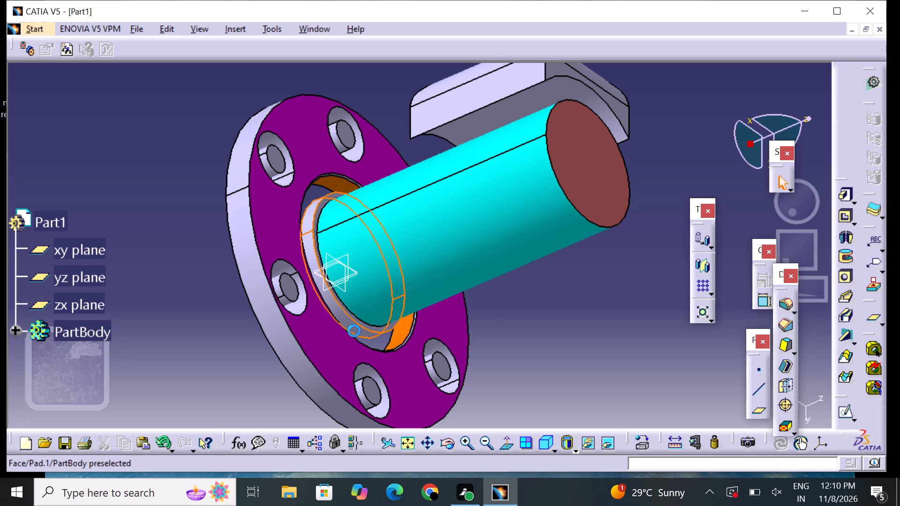
{"action": "right_click", "coordinate": [354, 331]}
{"action": "left_click", "coordinate": [428, 110]}
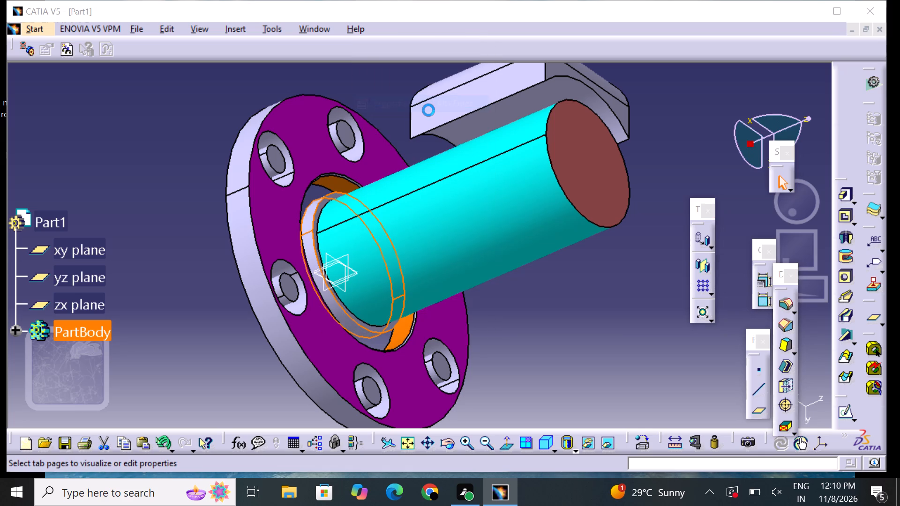
{"action": "left_click", "coordinate": [540, 92]}
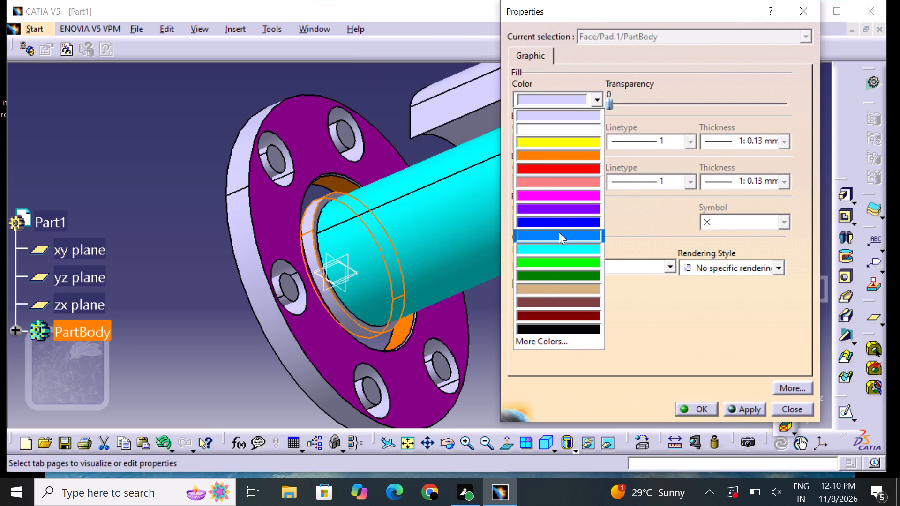
{"action": "left_click", "coordinate": [547, 306]}
{"action": "left_click", "coordinate": [699, 408]}
{"action": "left_click", "coordinate": [573, 364]}
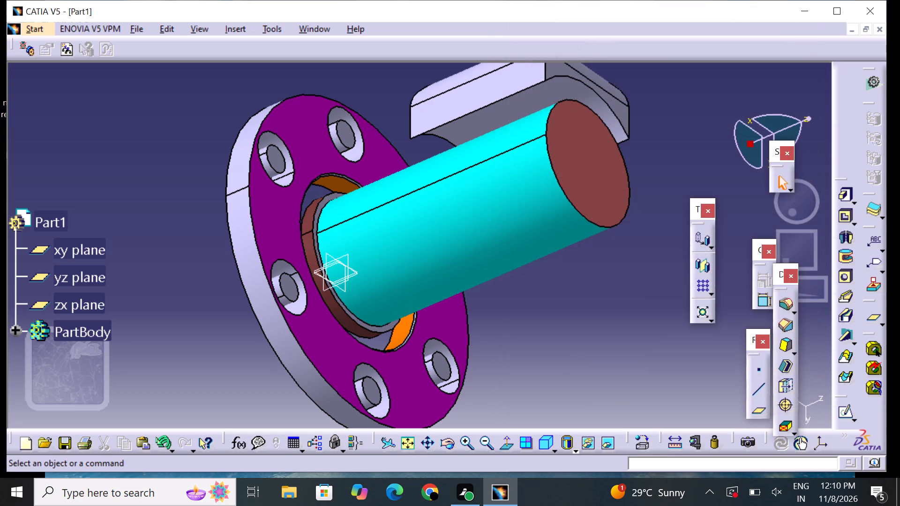
Set the fill colour of the narrow ring-shaped face around the base of the central cylinder to dark green.
{"action": "middle_click_drag", "start_coordinate": [587, 295], "coordinate": [474, 308]}
{"action": "right_click_drag", "start_coordinate": [587, 294], "coordinate": [470, 310]}
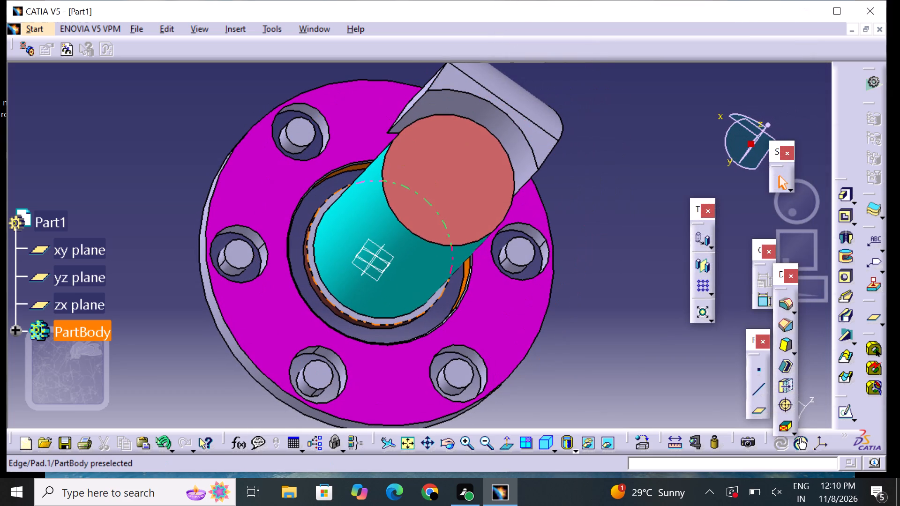
{"action": "left_click", "coordinate": [423, 309]}
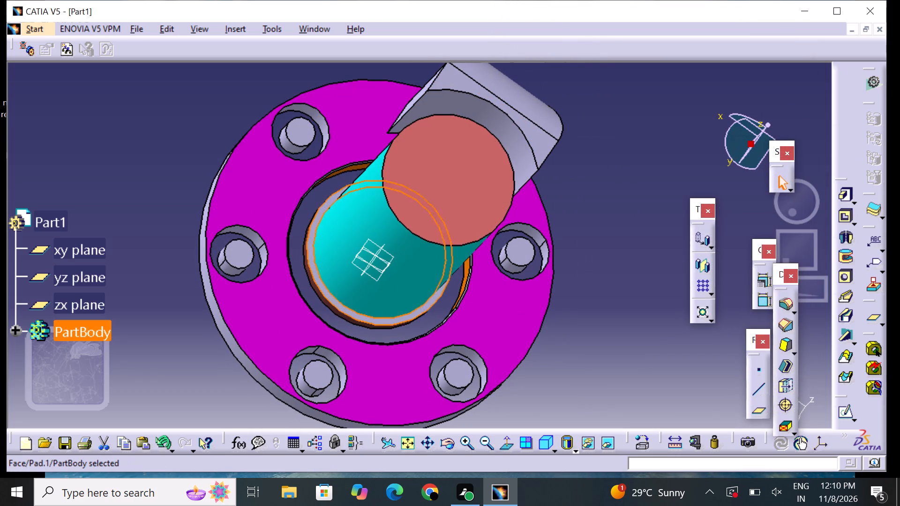
{"action": "right_click", "coordinate": [423, 309]}
{"action": "left_click", "coordinate": [485, 86]}
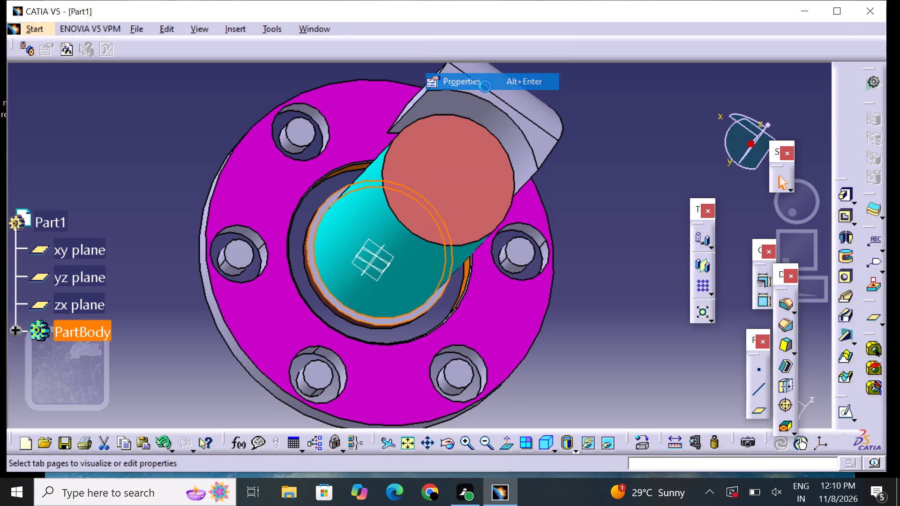
{"action": "left_click", "coordinate": [555, 97]}
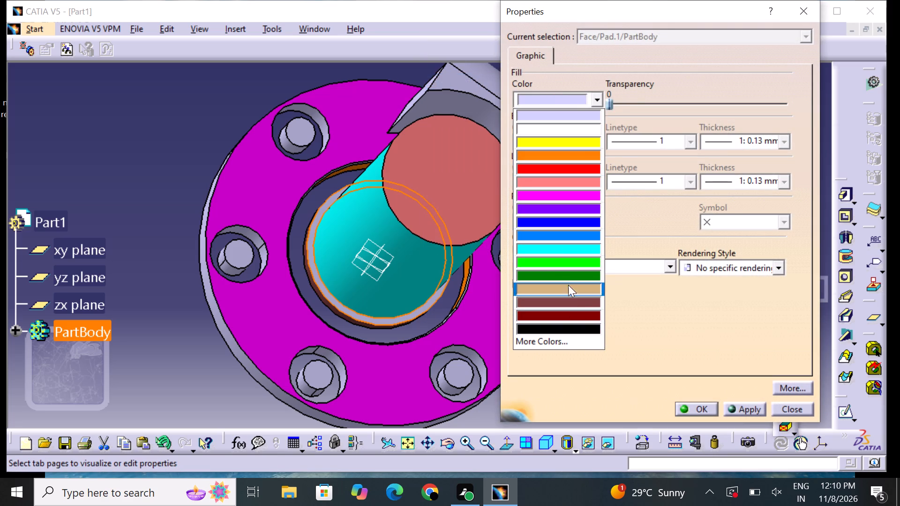
{"action": "left_click", "coordinate": [558, 274]}
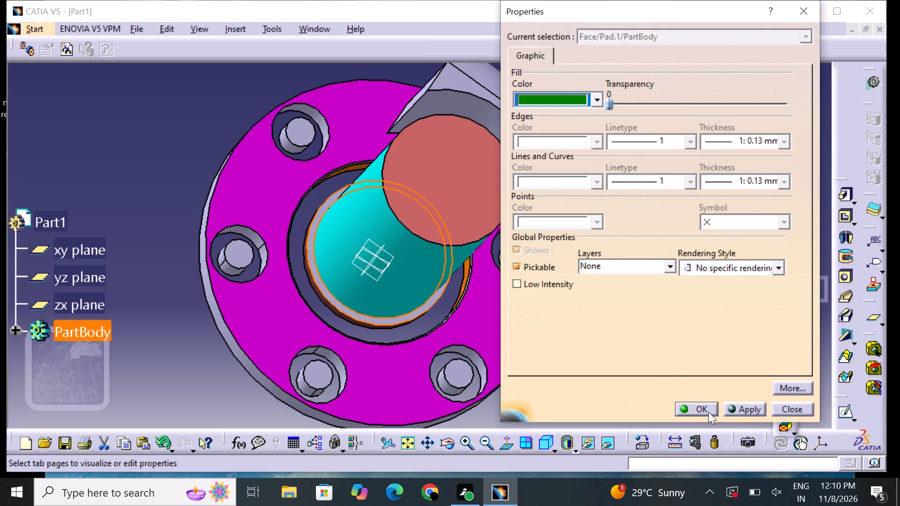
{"action": "left_click", "coordinate": [704, 410]}
{"action": "left_click", "coordinate": [633, 364]}
Set the fill colour of the block's concave face, facing the central cylinder, to reddish brown.
{"action": "middle_click_drag", "start_coordinate": [624, 287], "coordinate": [574, 254]}
{"action": "right_click_drag", "start_coordinate": [624, 287], "coordinate": [574, 254]}
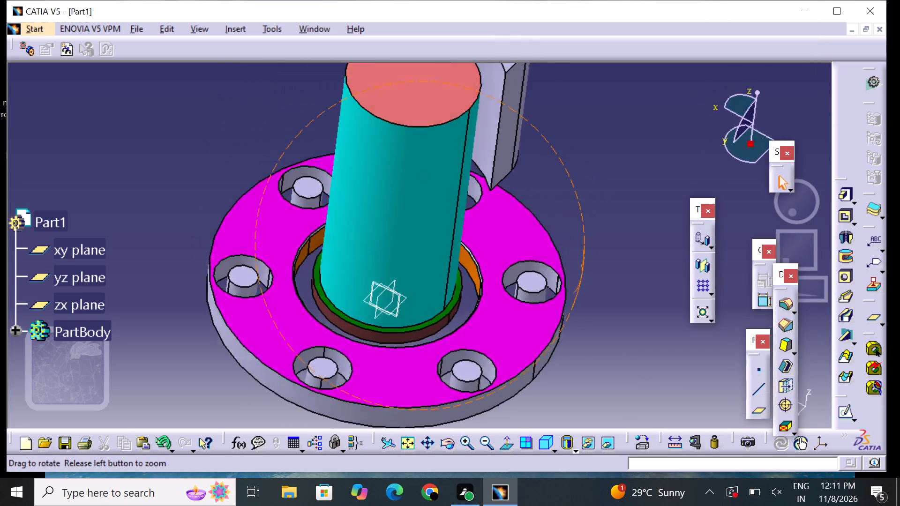
{"action": "middle_click_drag", "start_coordinate": [574, 254], "coordinate": [477, 351]}
{"action": "right_click_drag", "start_coordinate": [574, 254], "coordinate": [451, 364]}
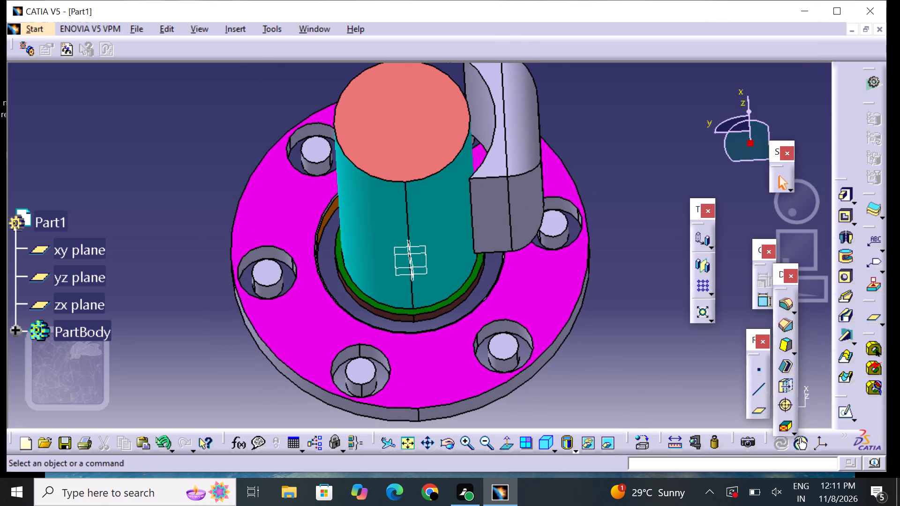
{"action": "middle_click_drag", "start_coordinate": [231, 129], "coordinate": [379, 360]}
{"action": "right_click_drag", "start_coordinate": [234, 149], "coordinate": [379, 360]}
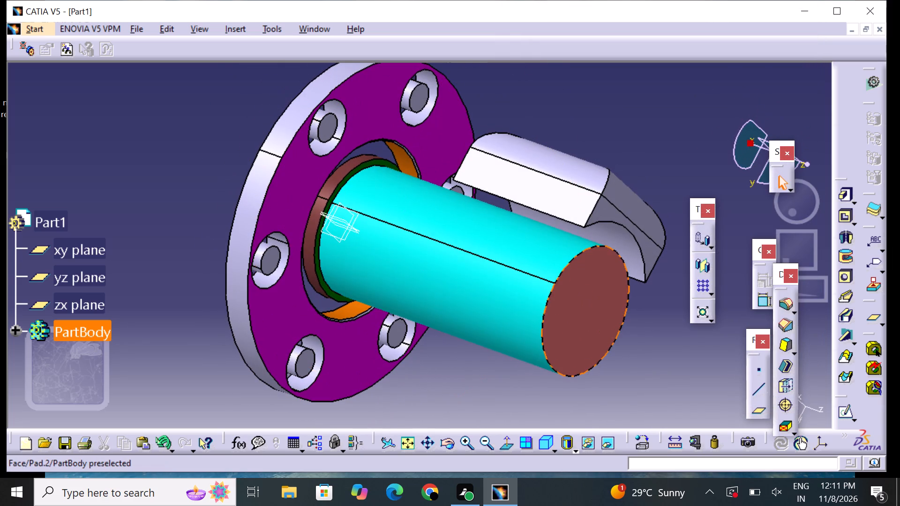
{"action": "middle_click_drag", "start_coordinate": [667, 327], "coordinate": [577, 201]}
{"action": "right_click_drag", "start_coordinate": [667, 327], "coordinate": [581, 201]}
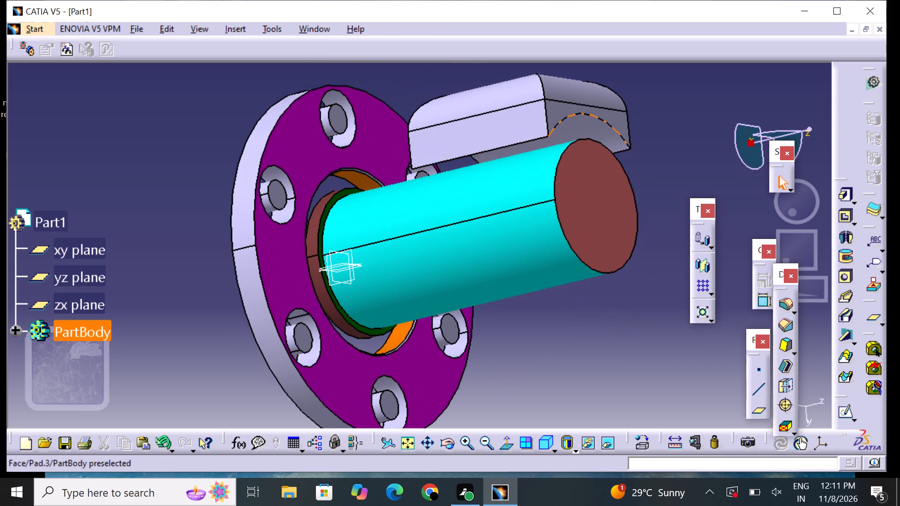
{"action": "left_click", "coordinate": [587, 126]}
{"action": "right_click", "coordinate": [587, 126]}
{"action": "left_click", "coordinate": [623, 189]}
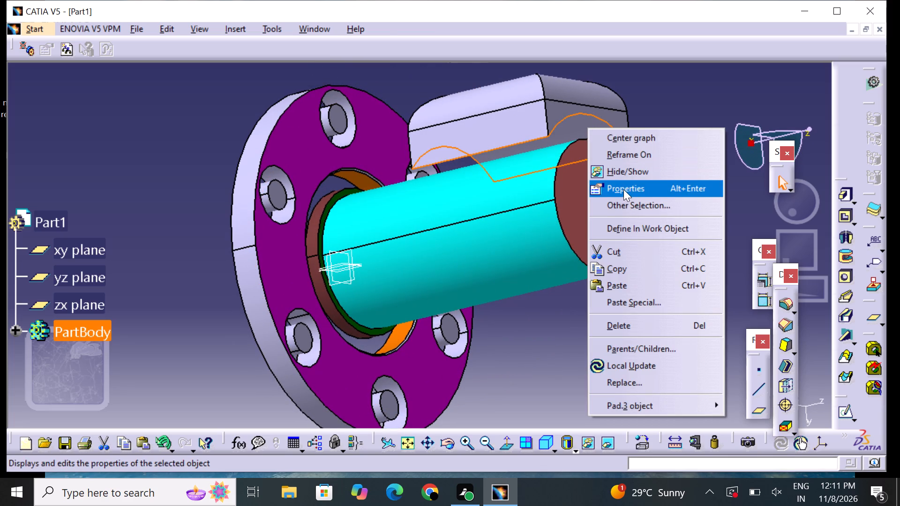
{"action": "left_click", "coordinate": [573, 101]}
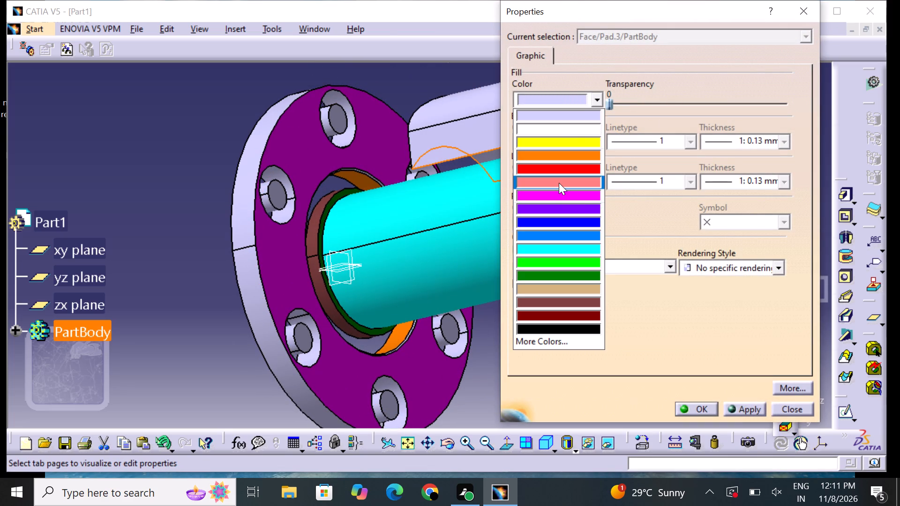
{"action": "left_click", "coordinate": [567, 302]}
{"action": "left_click", "coordinate": [701, 408]}
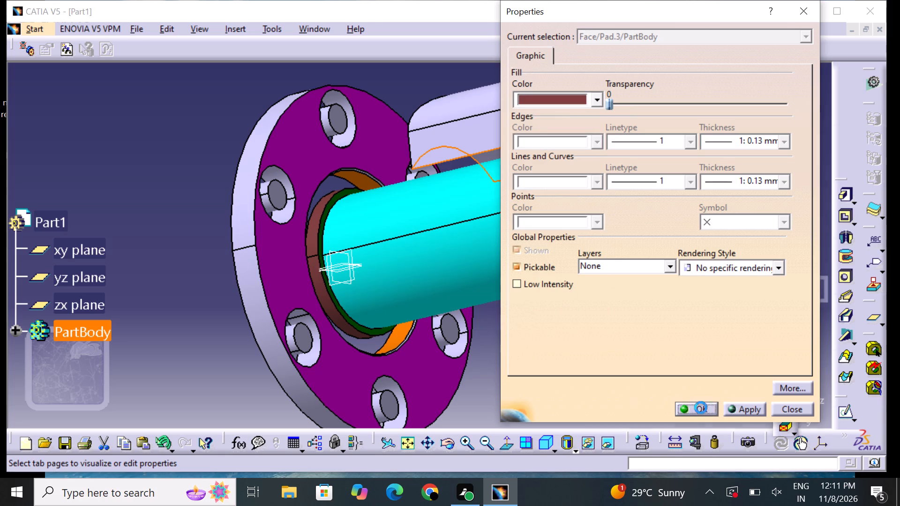
{"action": "left_click", "coordinate": [541, 348]}
Set the fill colour of the block's fillet face at the end away from the flange to azure blue.
{"action": "middle_click_drag", "start_coordinate": [603, 328], "coordinate": [424, 283]}
{"action": "right_click_drag", "start_coordinate": [602, 328], "coordinate": [424, 283]}
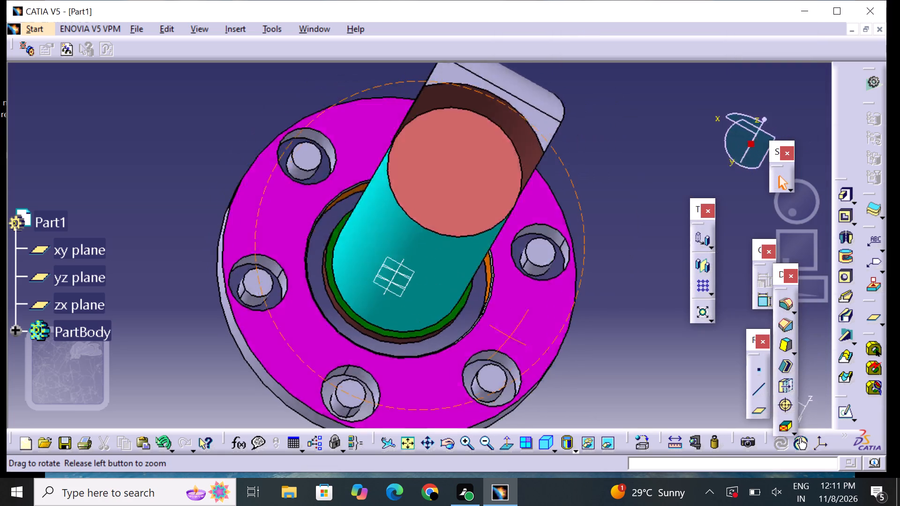
{"action": "middle_click_drag", "start_coordinate": [424, 283], "coordinate": [404, 212]}
{"action": "right_click_drag", "start_coordinate": [424, 283], "coordinate": [404, 212]}
{"action": "middle_click_drag", "start_coordinate": [573, 221], "coordinate": [485, 248]}
{"action": "right_click_drag", "start_coordinate": [573, 221], "coordinate": [485, 248]}
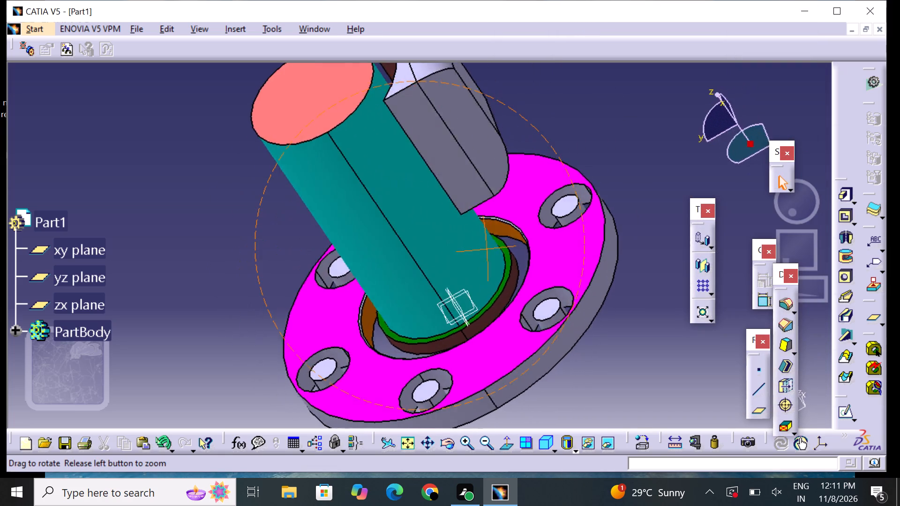
{"action": "right_click_drag", "start_coordinate": [485, 248], "coordinate": [455, 246]}
{"action": "middle_click_drag", "start_coordinate": [485, 248], "coordinate": [455, 246]}
{"action": "middle_click_drag", "start_coordinate": [597, 149], "coordinate": [504, 339]}
{"action": "right_click_drag", "start_coordinate": [599, 159], "coordinate": [504, 339]}
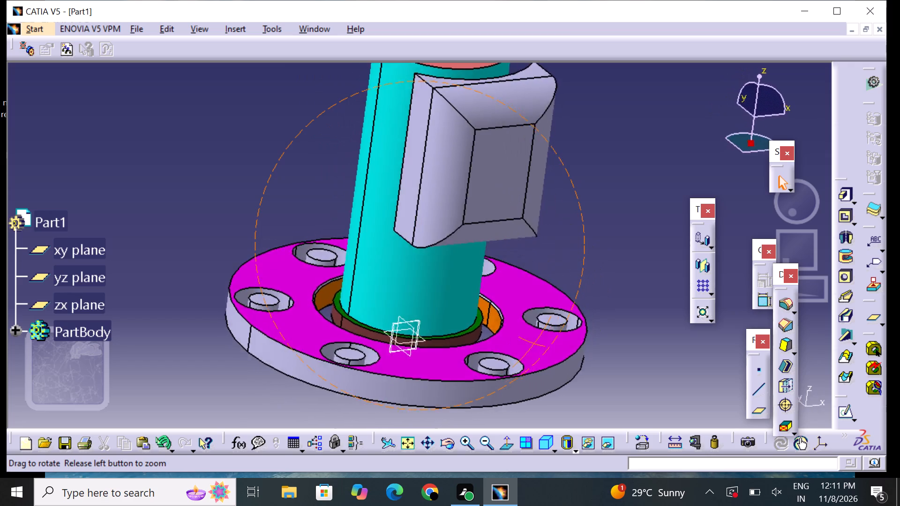
{"action": "right_click_drag", "start_coordinate": [504, 339], "coordinate": [459, 380]}
{"action": "middle_click_drag", "start_coordinate": [504, 339], "coordinate": [458, 380]}
{"action": "scroll", "coordinate": [459, 380], "scroll_direction": "up", "scroll_amount": 1}
{"action": "left_click", "coordinate": [505, 179]}
{"action": "right_click", "coordinate": [507, 179]}
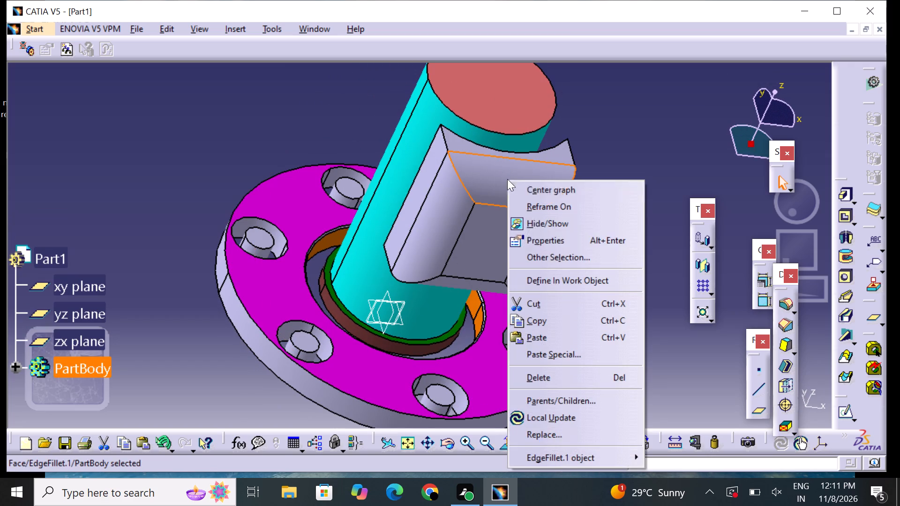
{"action": "left_click", "coordinate": [551, 244]}
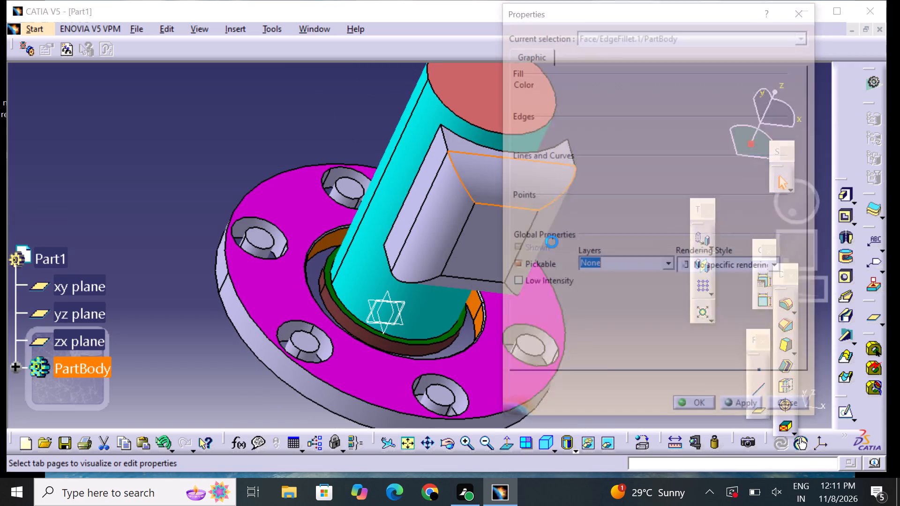
{"action": "left_click", "coordinate": [554, 97]}
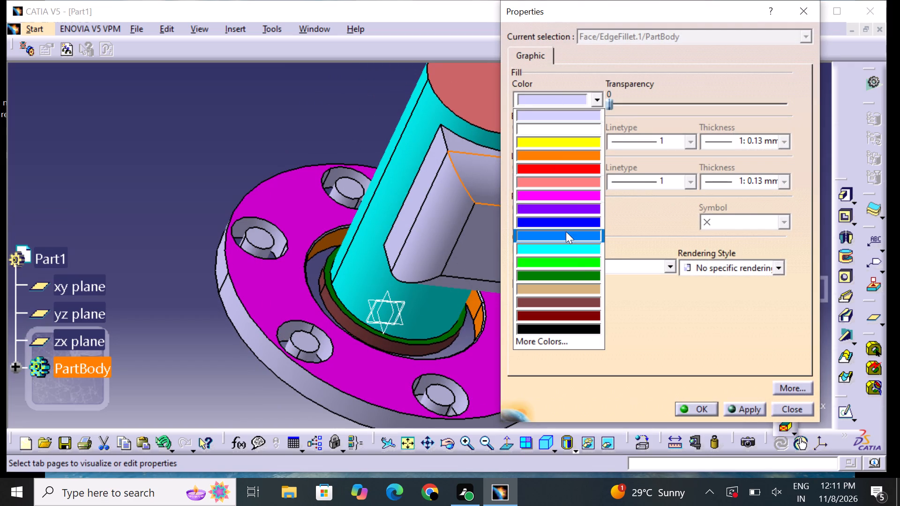
{"action": "left_click", "coordinate": [566, 231]}
{"action": "left_click", "coordinate": [703, 403]}
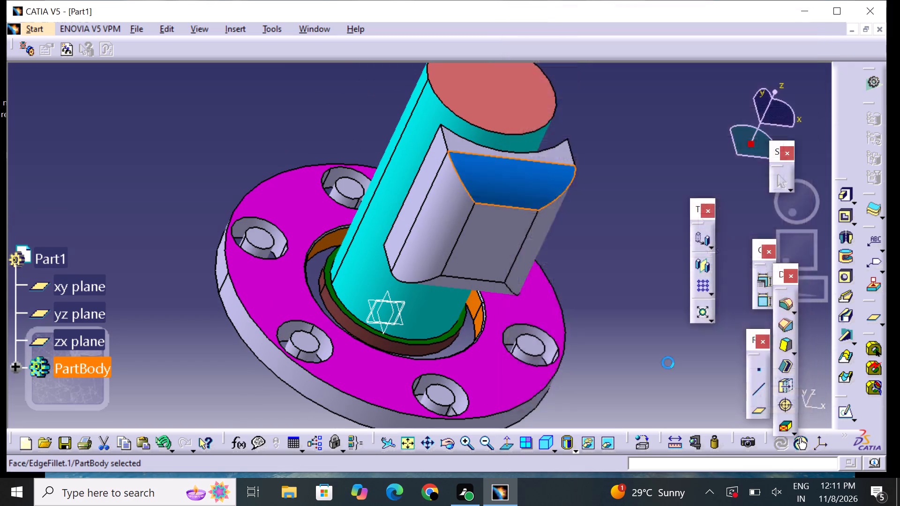
{"action": "left_click", "coordinate": [660, 344]}
Set the fill colour of the block's flat end face away from the flange to red.
{"action": "left_click", "coordinate": [552, 154]}
{"action": "right_click", "coordinate": [555, 154]}
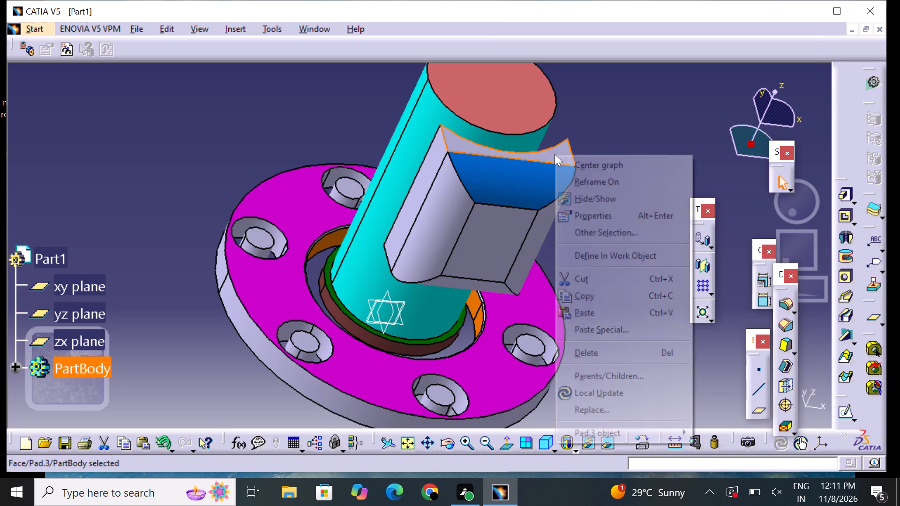
{"action": "left_click", "coordinate": [620, 219]}
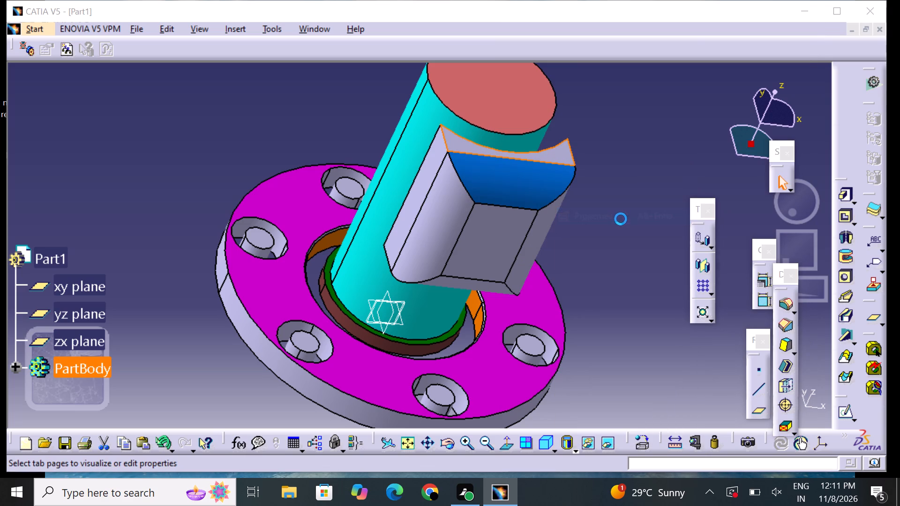
{"action": "left_click", "coordinate": [560, 98]}
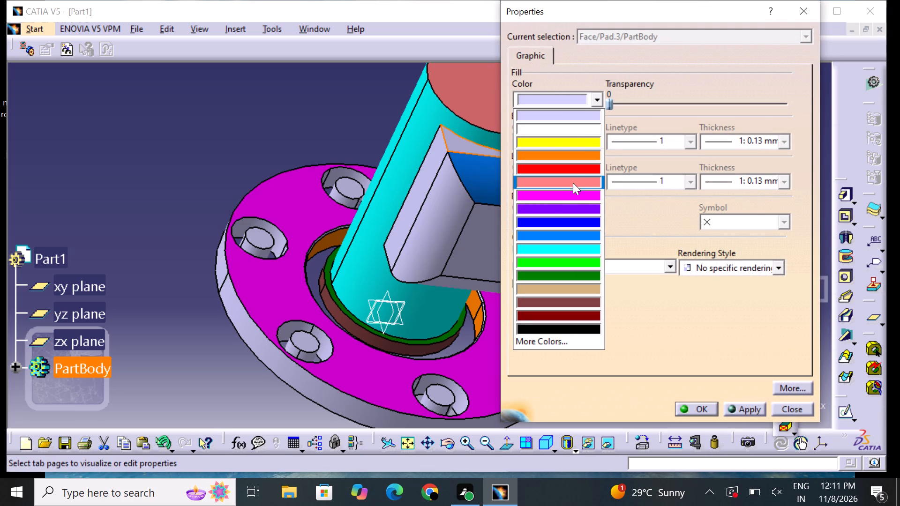
{"action": "left_click", "coordinate": [577, 170]}
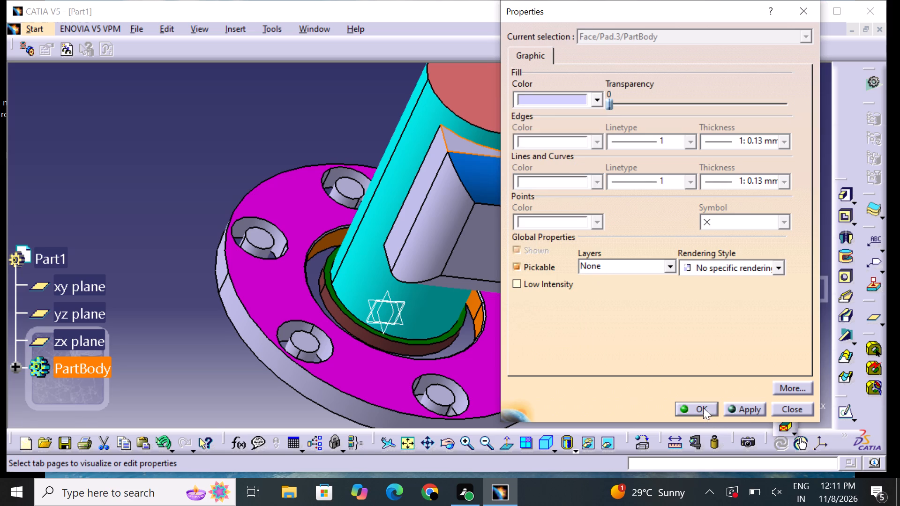
{"action": "left_click", "coordinate": [703, 408]}
{"action": "left_click", "coordinate": [589, 335]}
Set the fill colour of one of the block's narrow lengthwise flat side faces, beside the central cylinder, to red.
{"action": "middle_click_drag", "start_coordinate": [619, 295], "coordinate": [496, 250]}
{"action": "right_click_drag", "start_coordinate": [619, 295], "coordinate": [494, 252]}
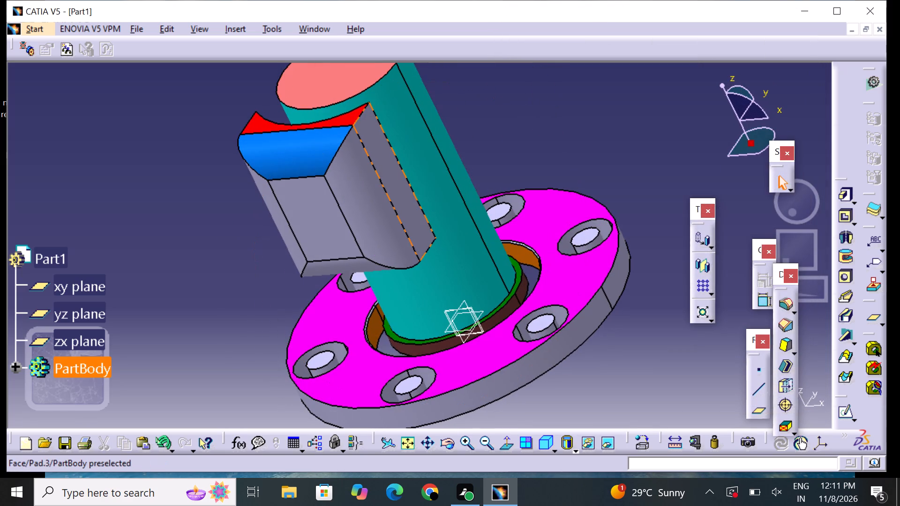
{"action": "left_click", "coordinate": [384, 173]}
{"action": "right_click", "coordinate": [384, 173]}
{"action": "left_click", "coordinate": [428, 233]}
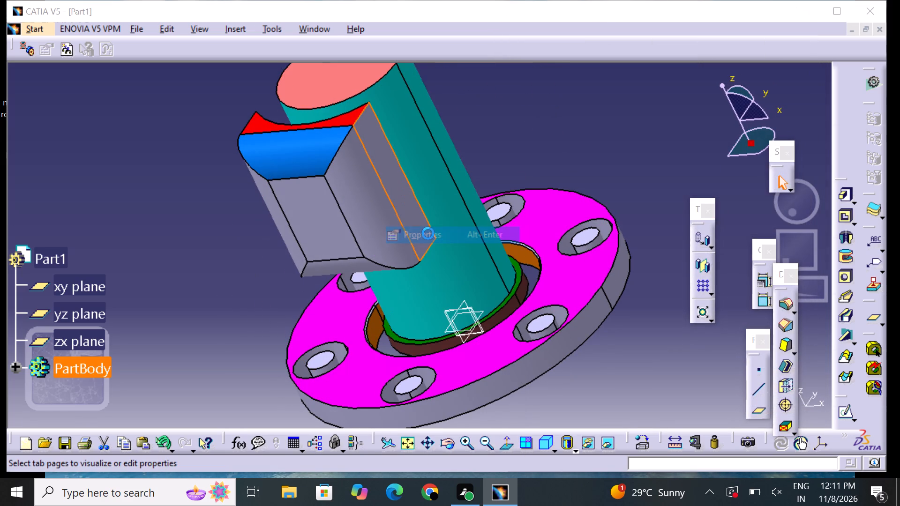
{"action": "left_click", "coordinate": [548, 97]}
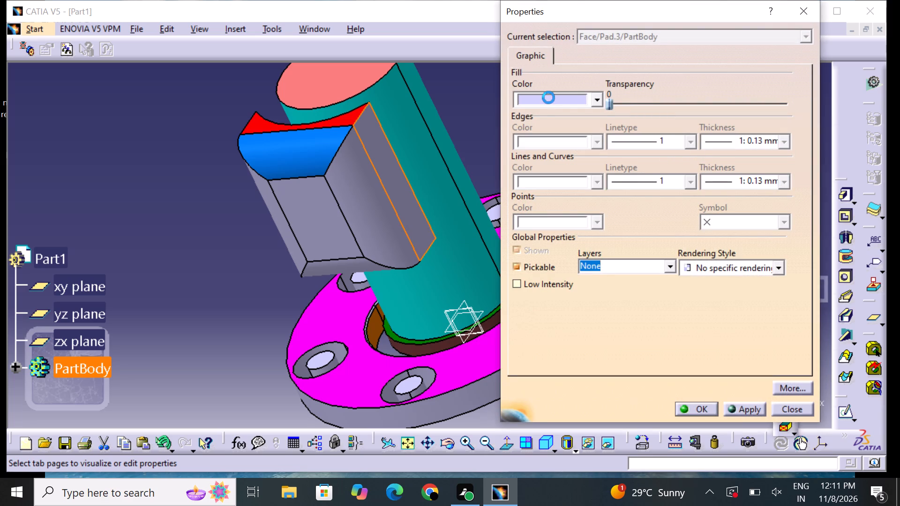
{"action": "left_click", "coordinate": [568, 171]}
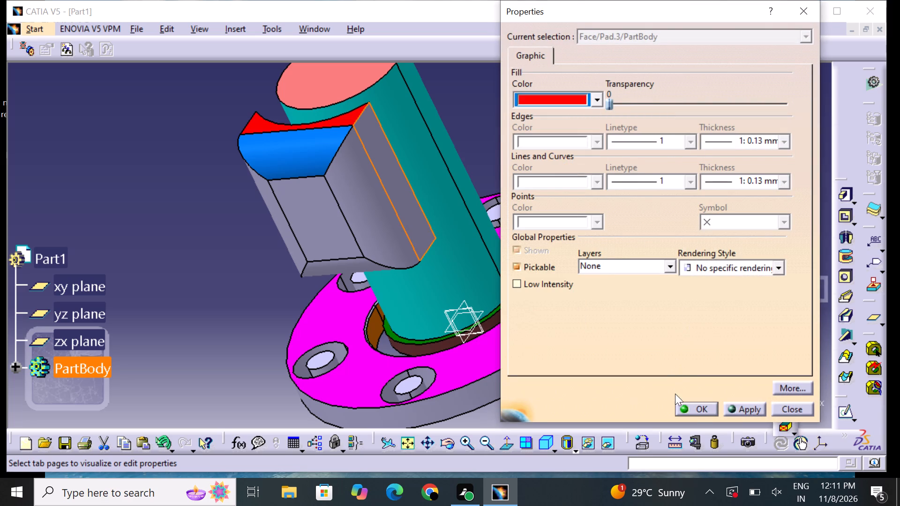
{"action": "left_click", "coordinate": [700, 406]}
{"action": "left_click", "coordinate": [661, 367]}
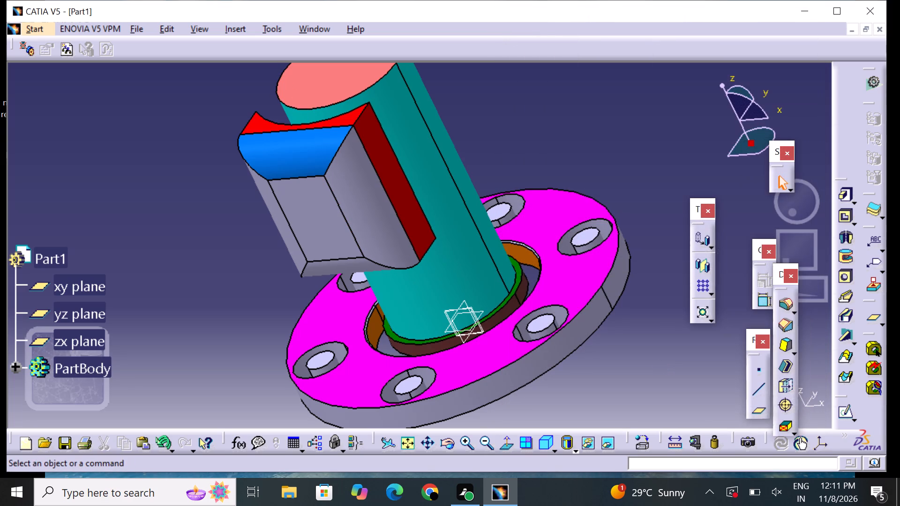
Set the fill colour of the block's opposite narrow lengthwise flat side face to red.
{"action": "middle_click_drag", "start_coordinate": [232, 212], "coordinate": [383, 228]}
{"action": "right_click_drag", "start_coordinate": [232, 212], "coordinate": [383, 228]}
{"action": "left_click", "coordinate": [451, 200]}
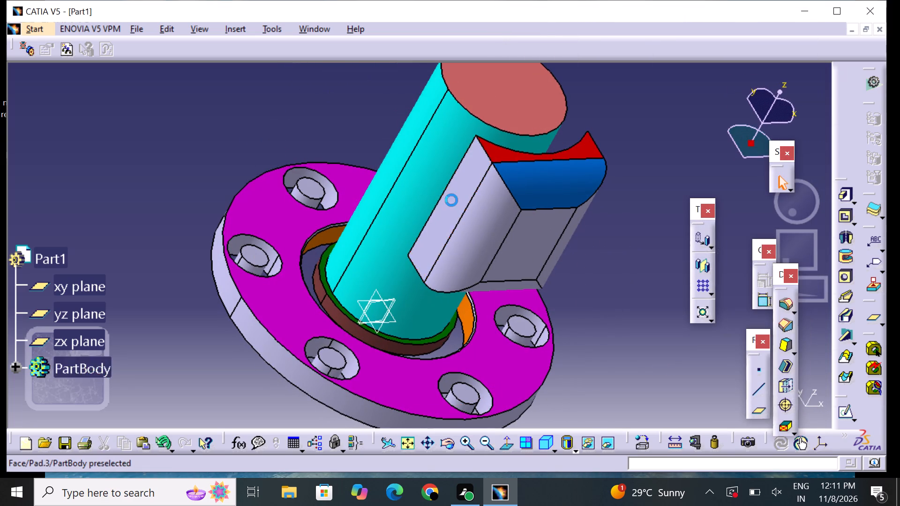
{"action": "right_click", "coordinate": [451, 200]}
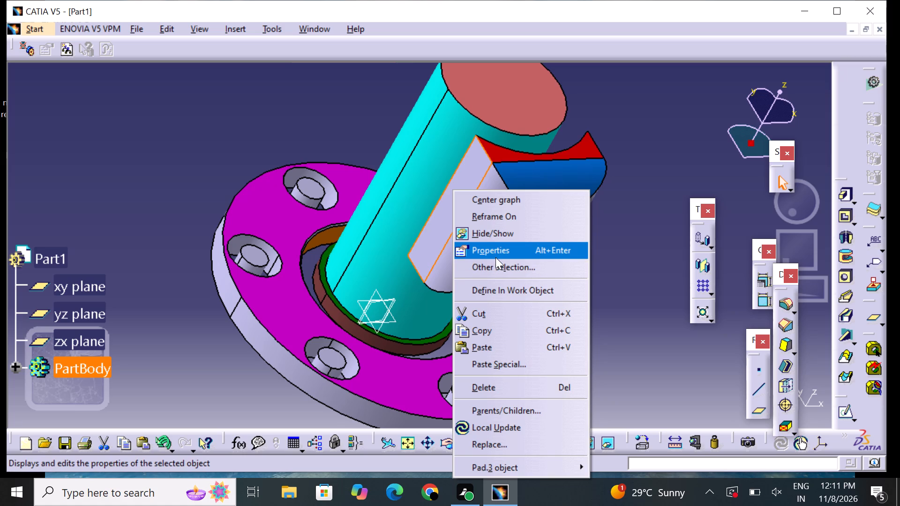
{"action": "left_click", "coordinate": [495, 257]}
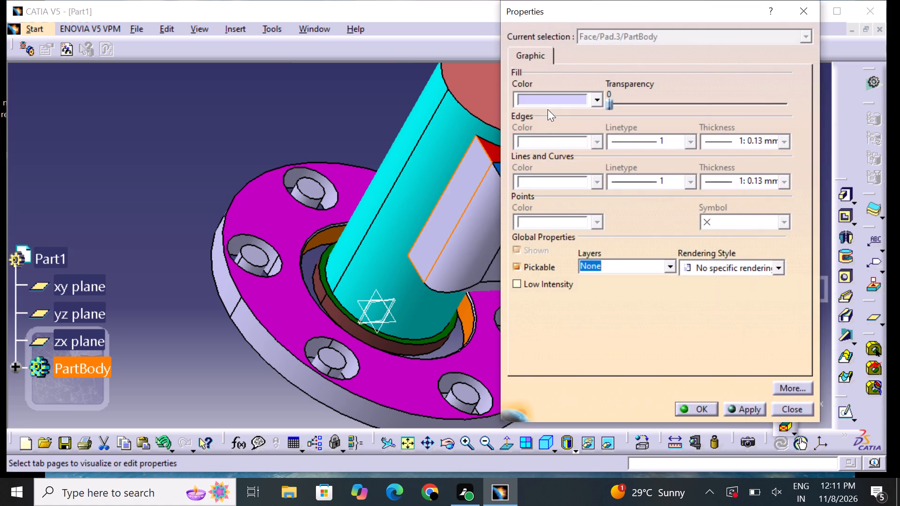
{"action": "left_click", "coordinate": [549, 99]}
{"action": "left_click", "coordinate": [565, 164]}
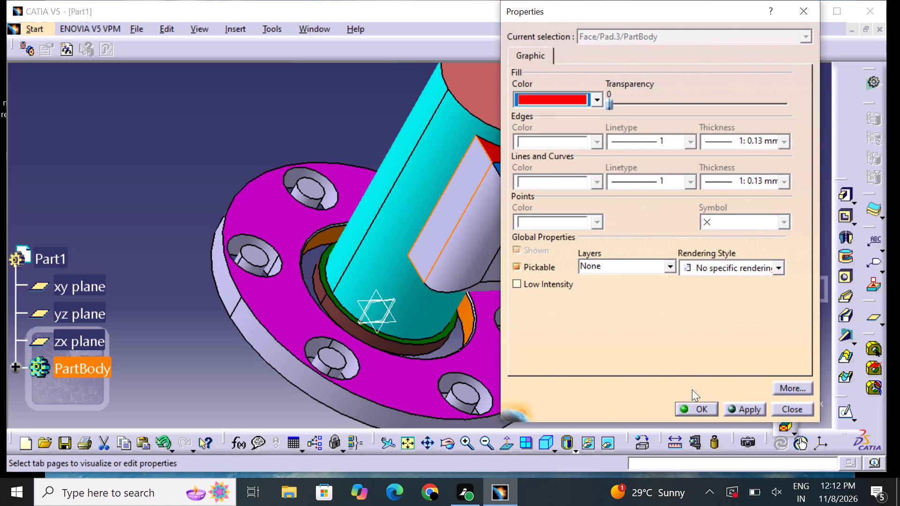
{"action": "left_click", "coordinate": [701, 407]}
{"action": "left_click", "coordinate": [654, 365]}
Set the fill colour of the block's flat end face nearest the flange to red.
{"action": "middle_click_drag", "start_coordinate": [639, 345], "coordinate": [633, 340]}
{"action": "right_click_drag", "start_coordinate": [639, 345], "coordinate": [633, 340]}
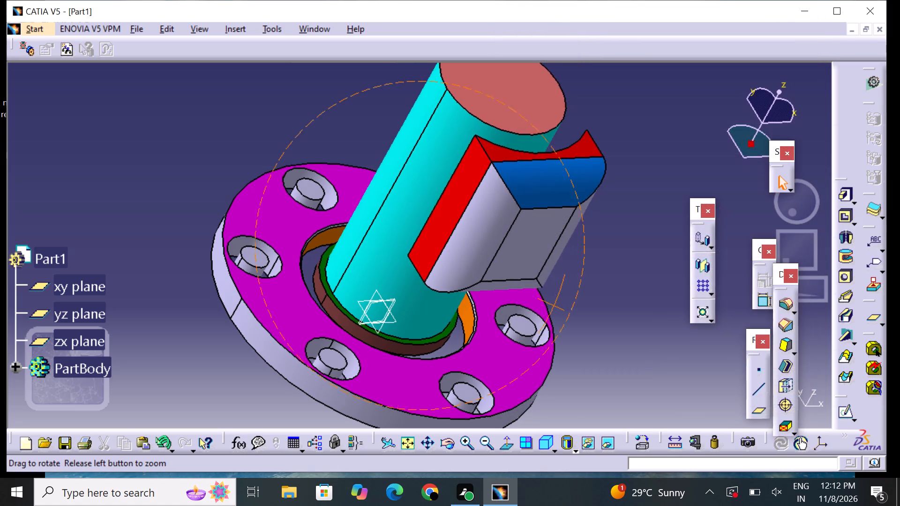
{"action": "middle_click_drag", "start_coordinate": [633, 340], "coordinate": [269, 190]}
{"action": "right_click_drag", "start_coordinate": [633, 340], "coordinate": [268, 193]}
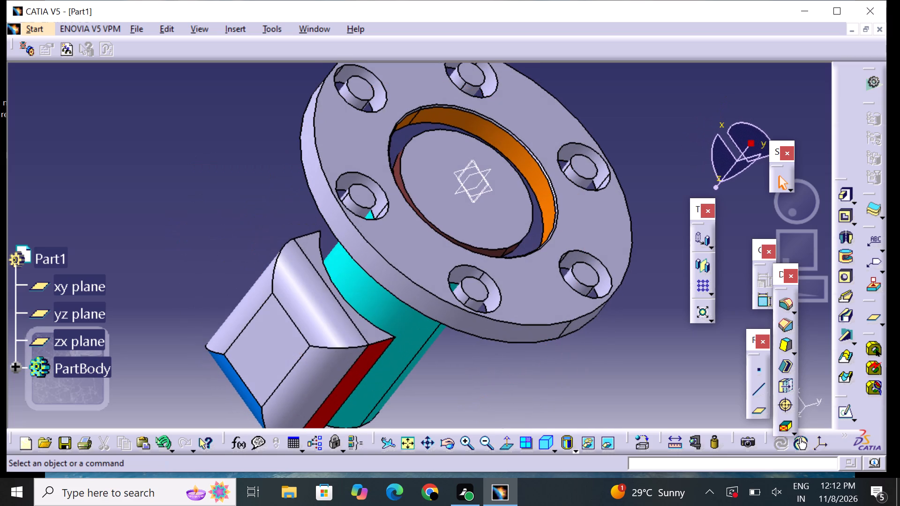
{"action": "right_click_drag", "start_coordinate": [268, 193], "coordinate": [268, 195]}
{"action": "left_click", "coordinate": [315, 248]}
{"action": "right_click", "coordinate": [314, 248]}
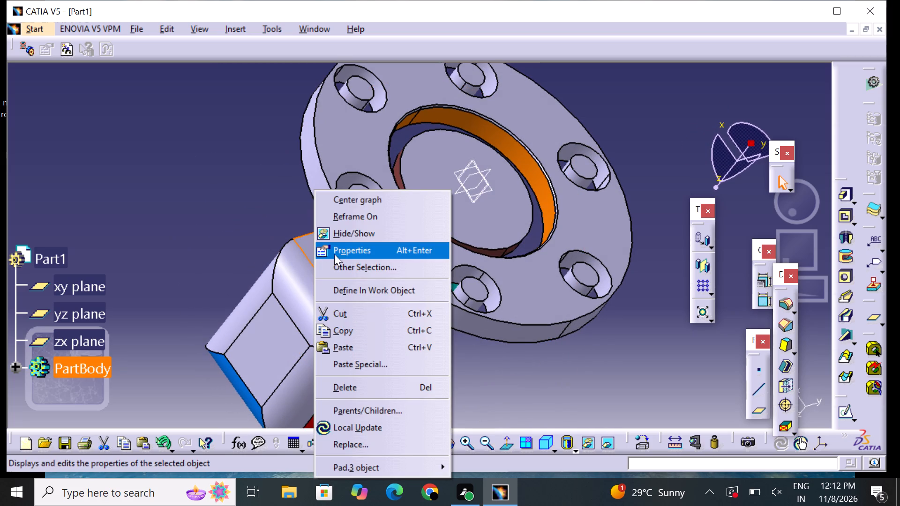
{"action": "left_click", "coordinate": [348, 251]}
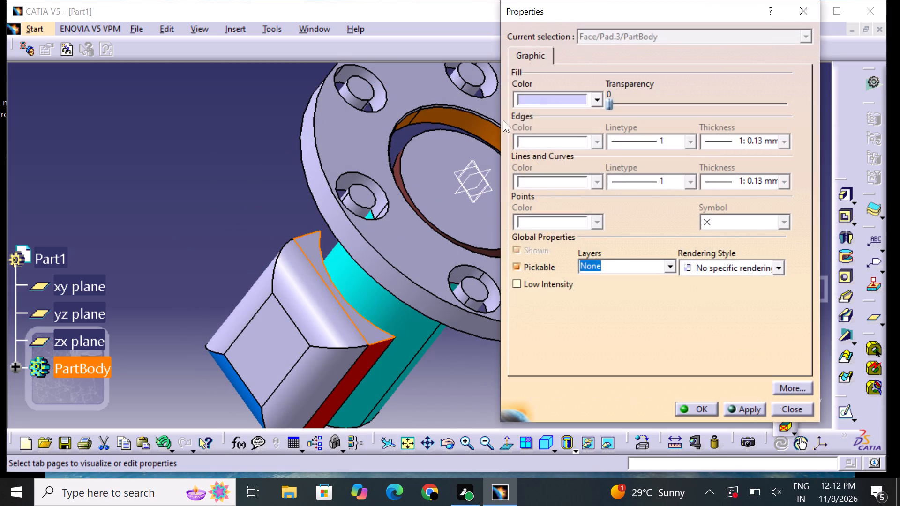
{"action": "left_click", "coordinate": [543, 100]}
{"action": "left_click", "coordinate": [558, 166]}
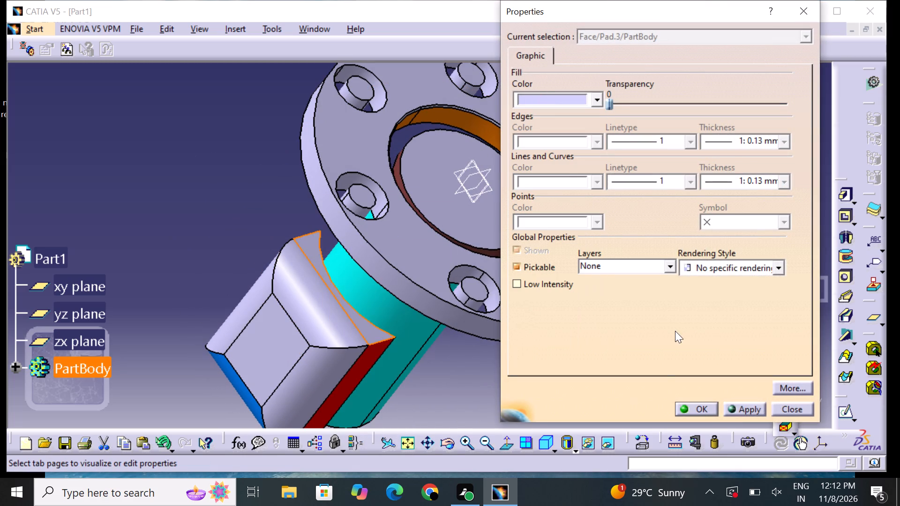
{"action": "left_click", "coordinate": [705, 410]}
{"action": "left_click", "coordinate": [268, 178]}
Set the fill colour of one of the block's two lengthwise fillet faces to orange.
{"action": "middle_click_drag", "start_coordinate": [262, 167], "coordinate": [608, 204]}
{"action": "right_click_drag", "start_coordinate": [293, 164], "coordinate": [608, 204]}
{"action": "middle_click_drag", "start_coordinate": [621, 206], "coordinate": [616, 228]}
{"action": "right_click_drag", "start_coordinate": [622, 210], "coordinate": [616, 228]}
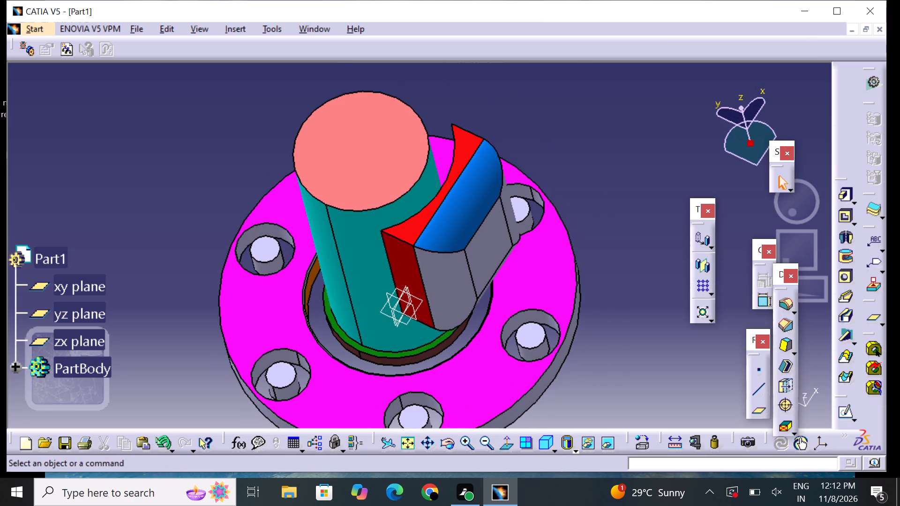
{"action": "middle_click_drag", "start_coordinate": [419, 195], "coordinate": [456, 113]}
{"action": "right_click_drag", "start_coordinate": [419, 195], "coordinate": [456, 113]}
{"action": "scroll", "coordinate": [456, 113], "scroll_direction": "up", "scroll_amount": 1}
{"action": "middle_click_drag", "start_coordinate": [613, 186], "coordinate": [580, 194]}
{"action": "right_click_drag", "start_coordinate": [613, 186], "coordinate": [580, 194]}
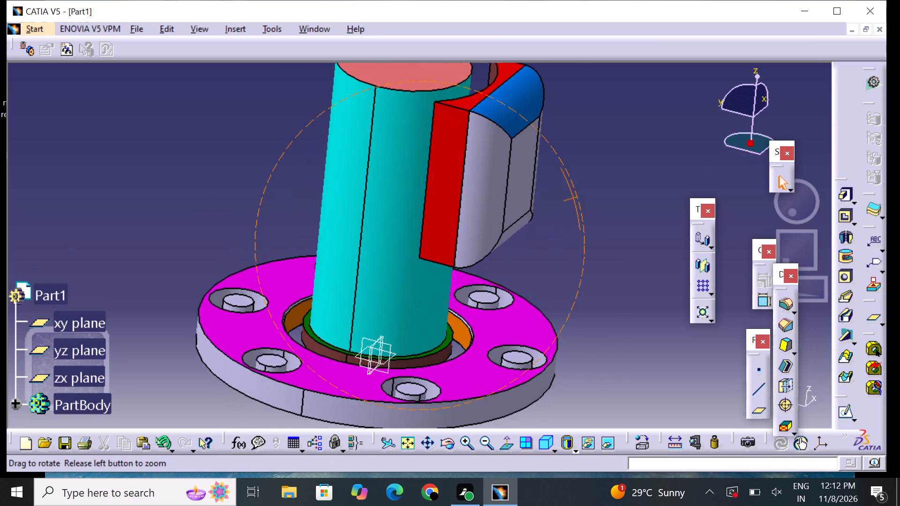
{"action": "middle_click_drag", "start_coordinate": [580, 194], "coordinate": [510, 189]}
{"action": "right_click_drag", "start_coordinate": [580, 194], "coordinate": [495, 192]}
{"action": "left_click", "coordinate": [372, 224]}
{"action": "right_click", "coordinate": [375, 224]}
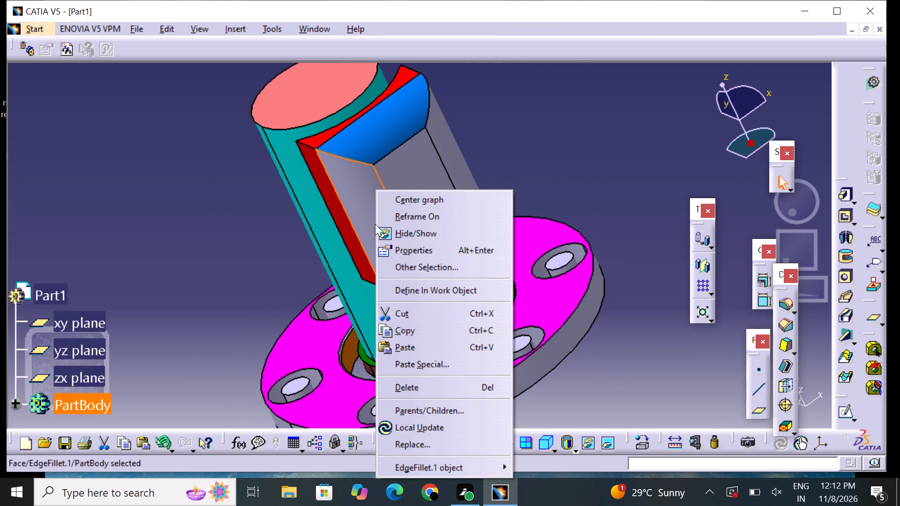
{"action": "left_click", "coordinate": [400, 246]}
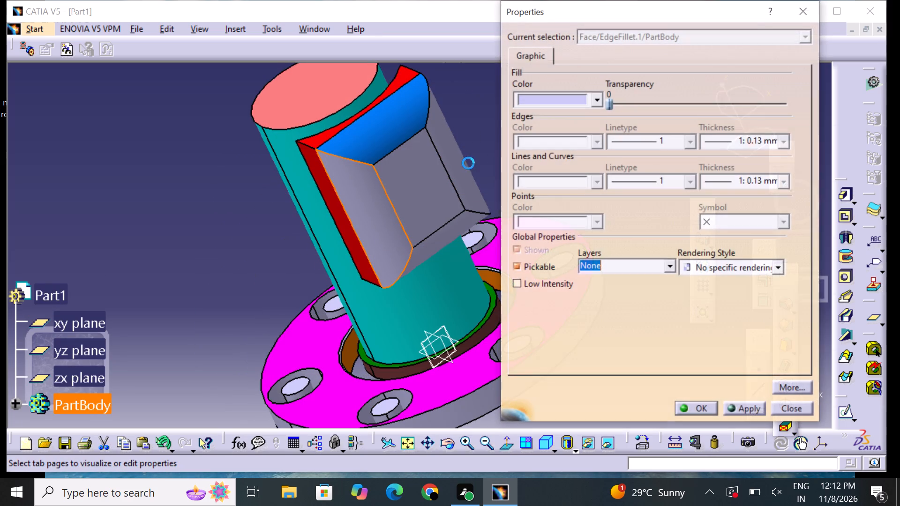
{"action": "left_click", "coordinate": [551, 102]}
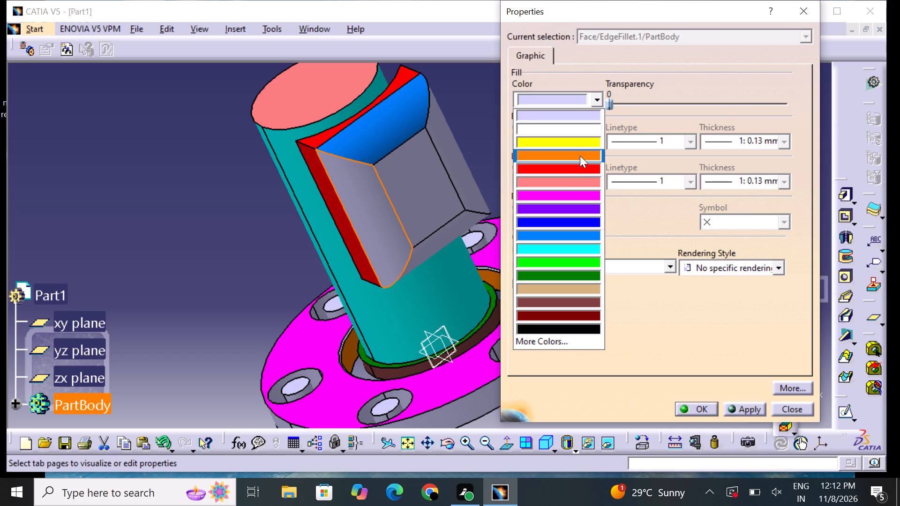
{"action": "left_click", "coordinate": [570, 155]}
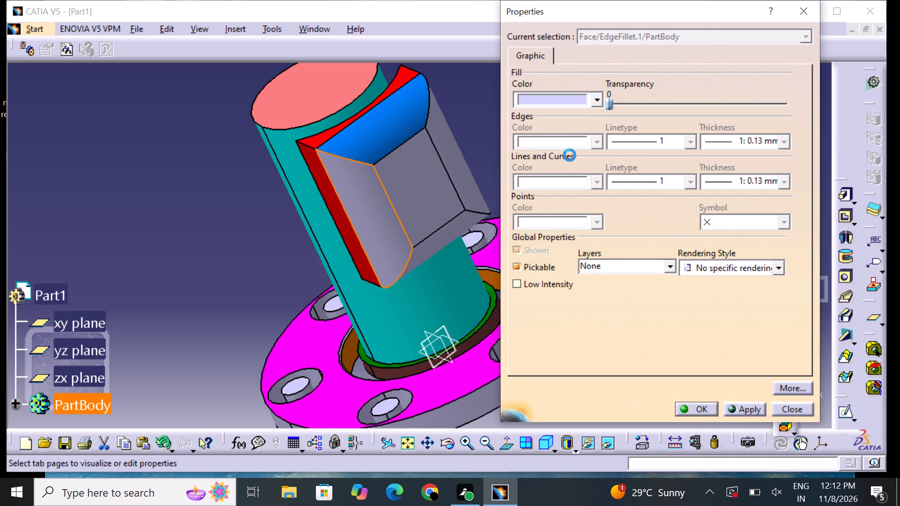
{"action": "left_click", "coordinate": [553, 97]}
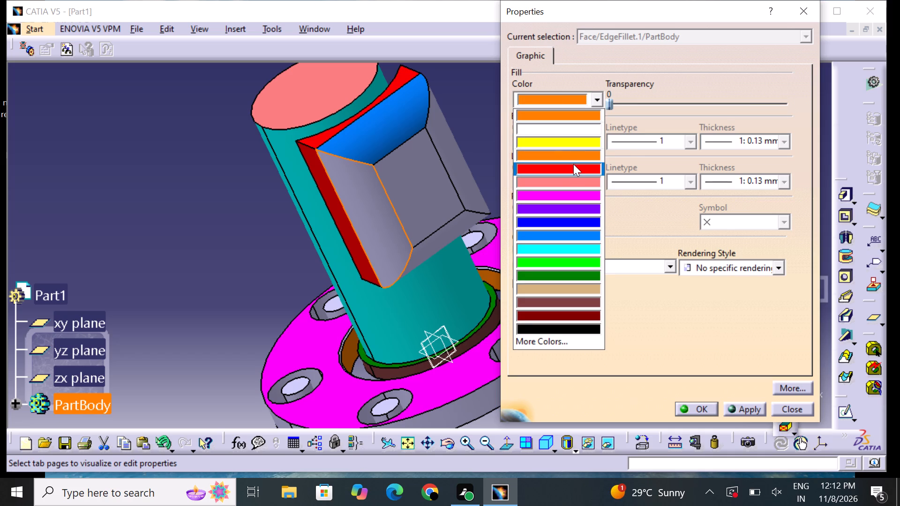
{"action": "left_click", "coordinate": [568, 156]}
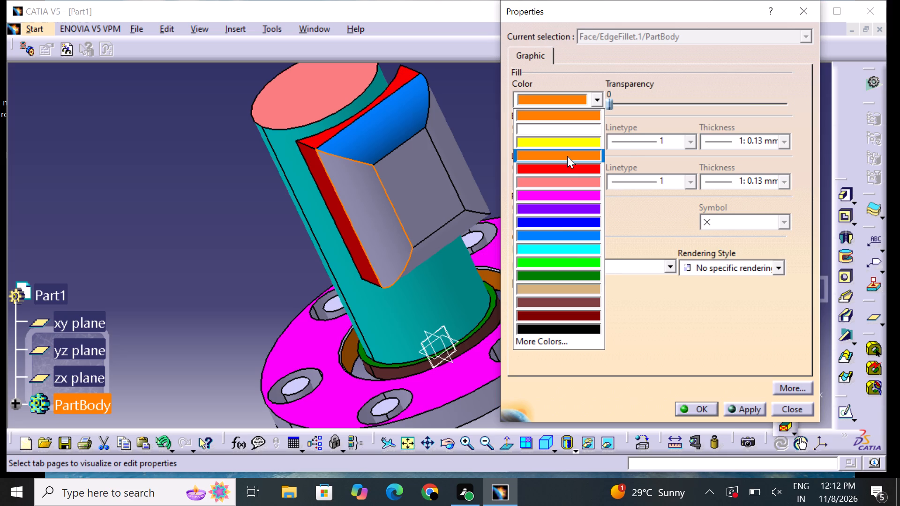
{"action": "left_click", "coordinate": [707, 409]}
{"action": "left_click", "coordinate": [616, 322]}
Set the fill colour of the block's opposite lengthwise fillet face to orange.
{"action": "middle_click_drag", "start_coordinate": [618, 257], "coordinate": [618, 259]}
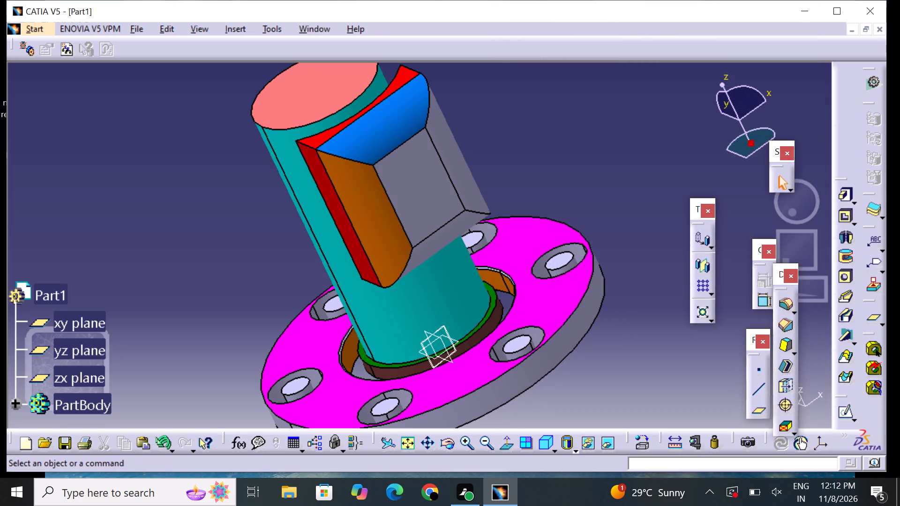
{"action": "middle_click_drag", "start_coordinate": [618, 259], "coordinate": [435, 375]}
{"action": "right_click_drag", "start_coordinate": [612, 280], "coordinate": [427, 375]}
{"action": "left_click", "coordinate": [444, 192]}
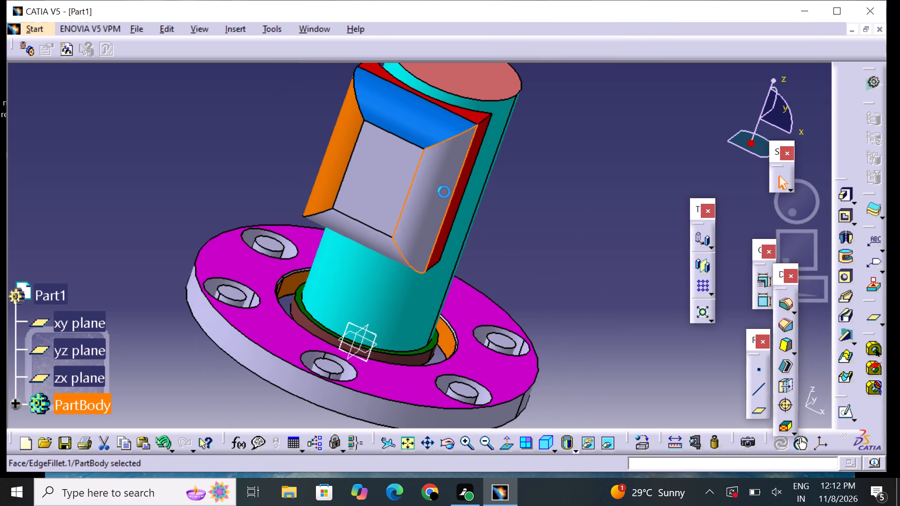
{"action": "right_click", "coordinate": [443, 192]}
{"action": "left_click", "coordinate": [467, 250]}
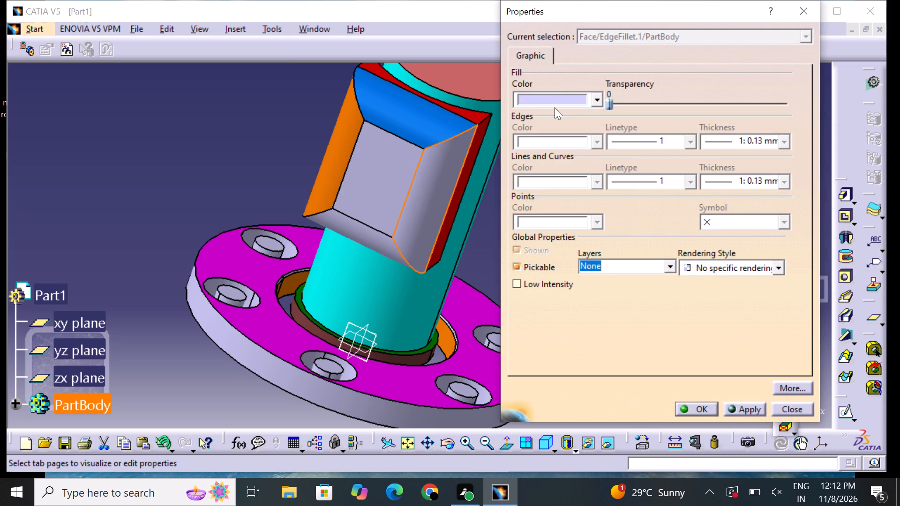
{"action": "left_click", "coordinate": [556, 99]}
{"action": "left_click", "coordinate": [567, 154]}
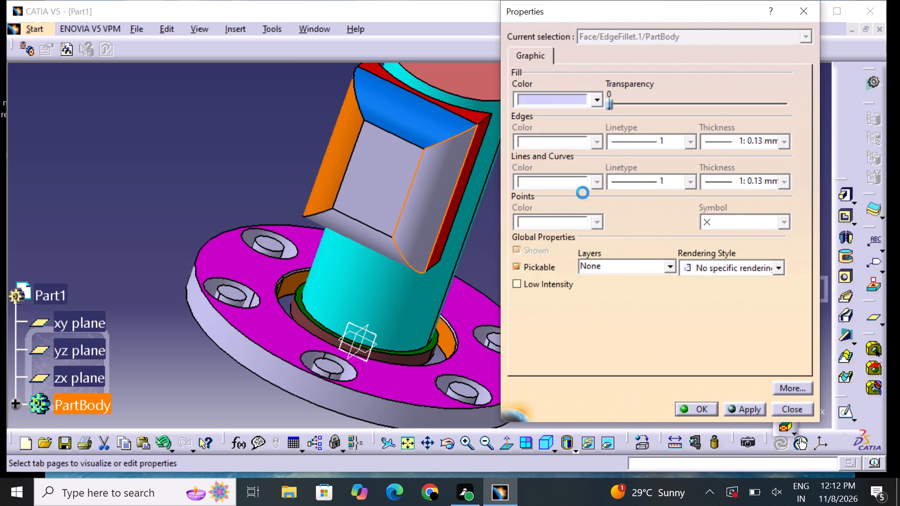
{"action": "left_click", "coordinate": [701, 407]}
{"action": "left_click", "coordinate": [559, 270]}
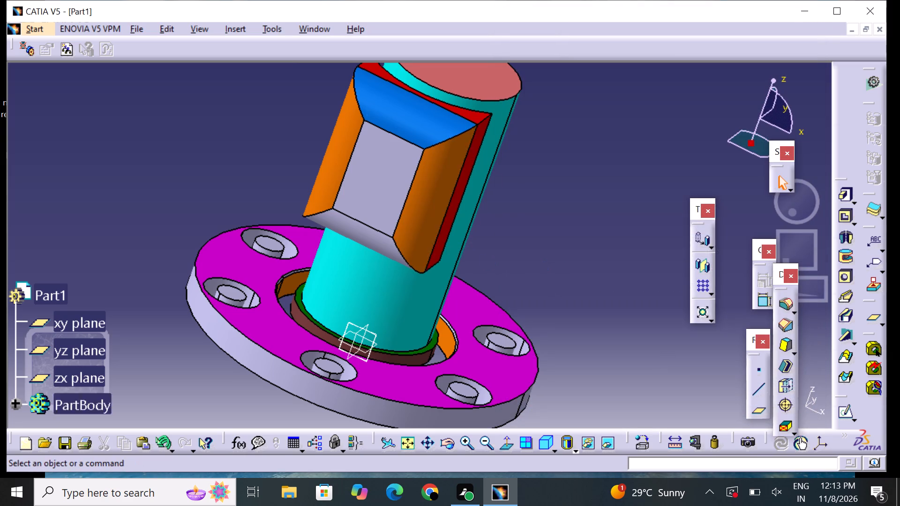
Set the fill colour of the block's fillet face at the end nearest the flange to azure blue.
{"action": "left_click", "coordinate": [378, 244]}
{"action": "right_click", "coordinate": [378, 244]}
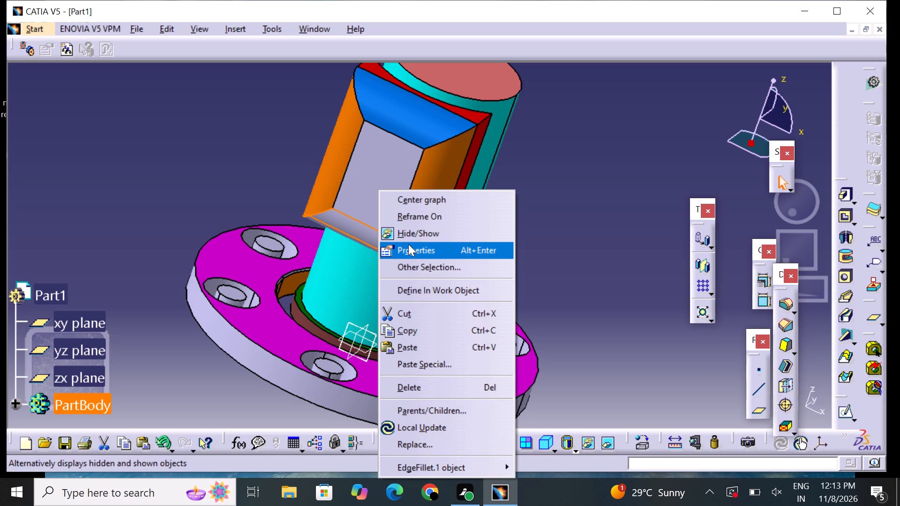
{"action": "left_click", "coordinate": [408, 244]}
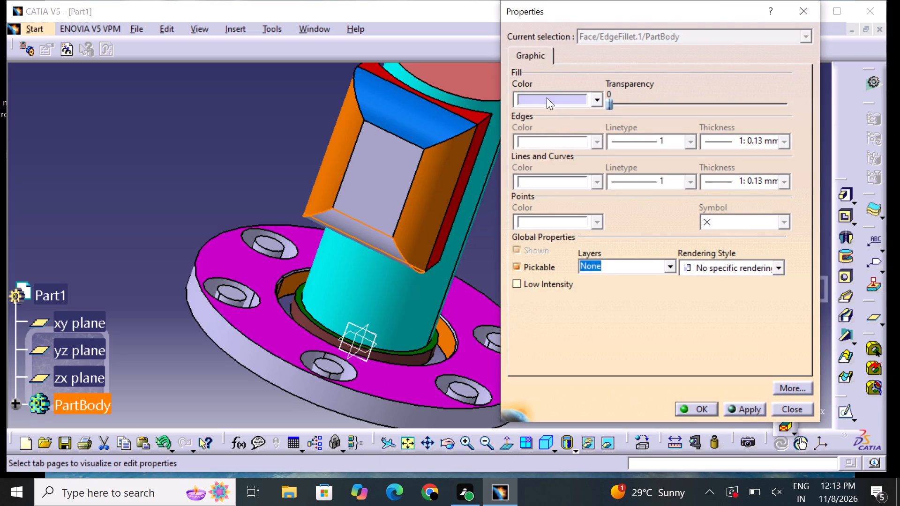
{"action": "left_click_drag", "start_coordinate": [547, 97], "coordinate": [547, 103]}
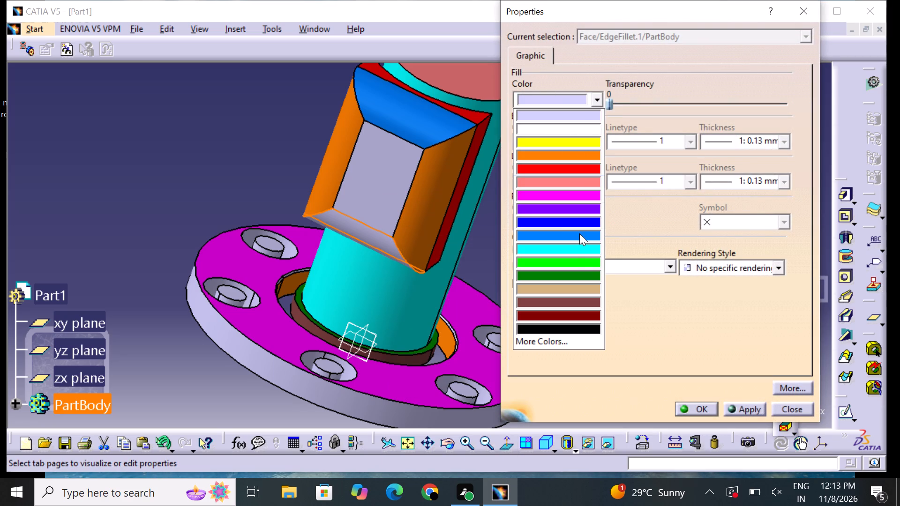
{"action": "left_click", "coordinate": [579, 233]}
{"action": "left_click", "coordinate": [706, 402]}
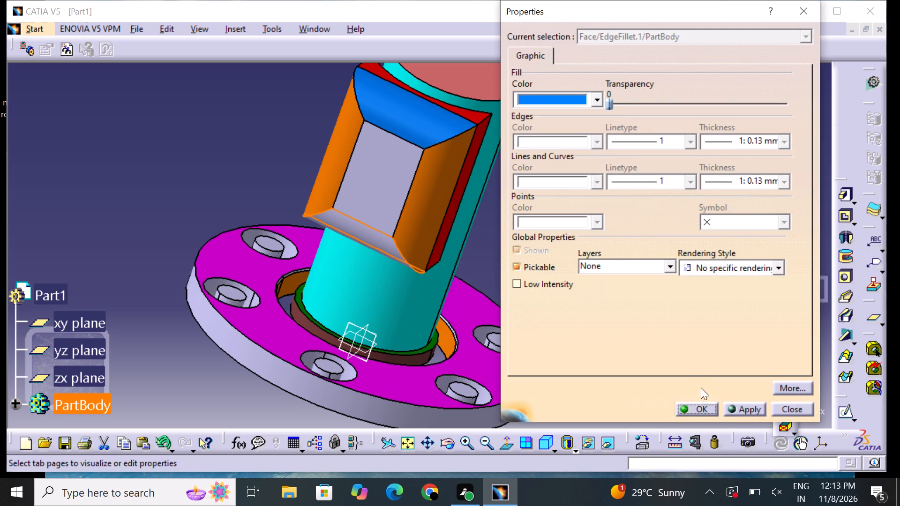
{"action": "left_click", "coordinate": [708, 405]}
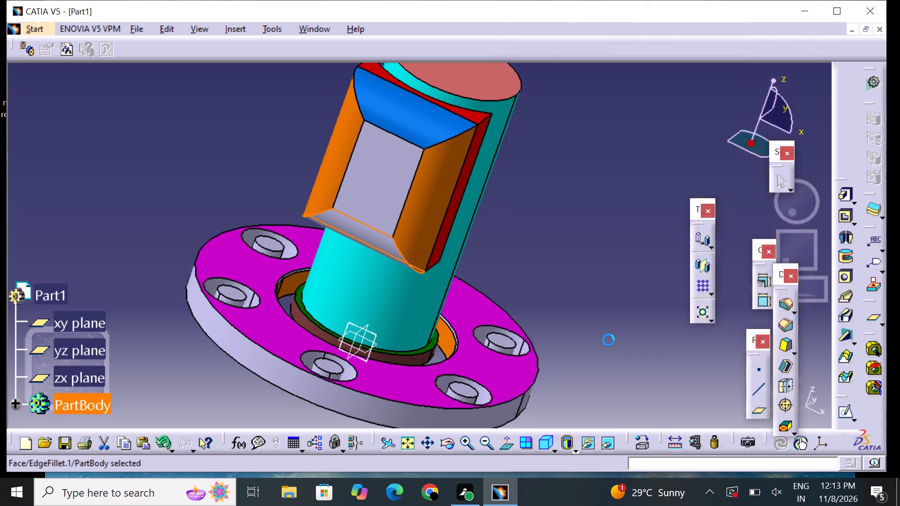
{"action": "left_click", "coordinate": [584, 303]}
Set the fill colour of the block's flat outer face, framed by the four fillets, to dark green.
{"action": "middle_click_drag", "start_coordinate": [584, 276], "coordinate": [618, 202]}
{"action": "right_click_drag", "start_coordinate": [584, 275], "coordinate": [618, 201]}
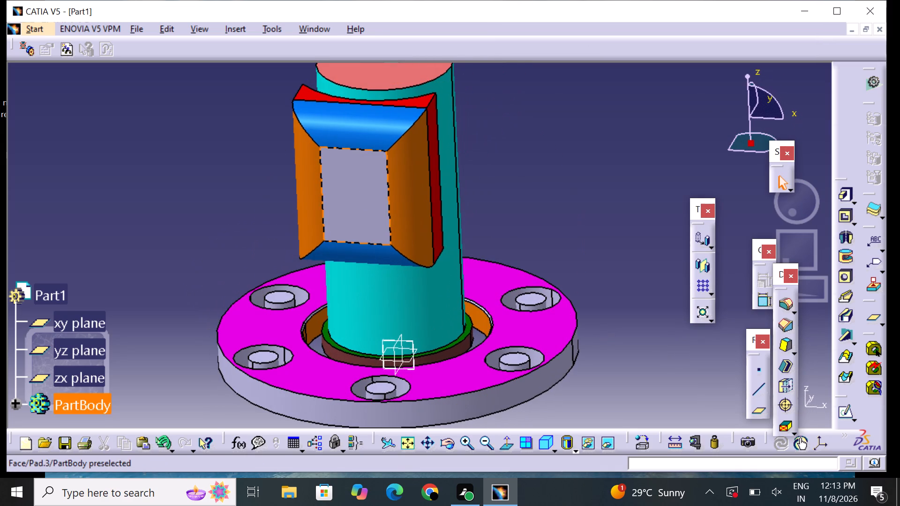
{"action": "left_click", "coordinate": [366, 201]}
{"action": "right_click", "coordinate": [366, 200]}
{"action": "left_click", "coordinate": [417, 251]}
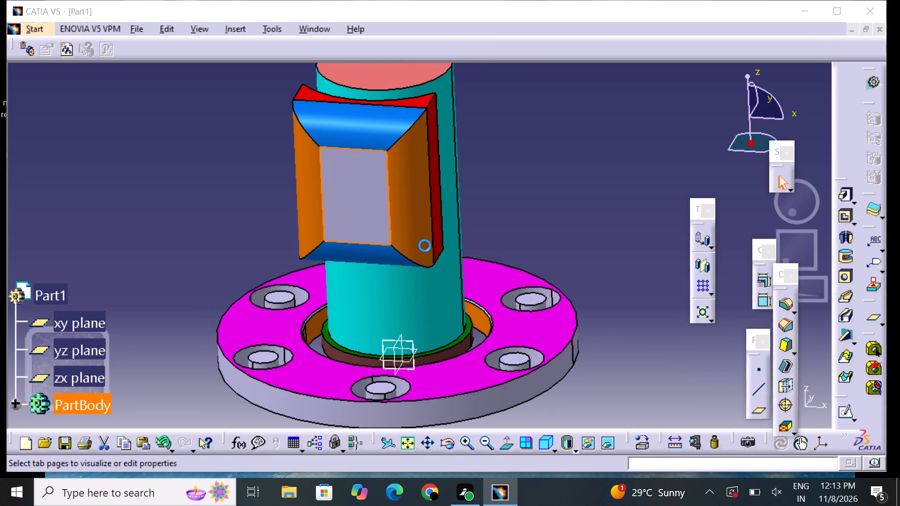
{"action": "left_click", "coordinate": [563, 94]}
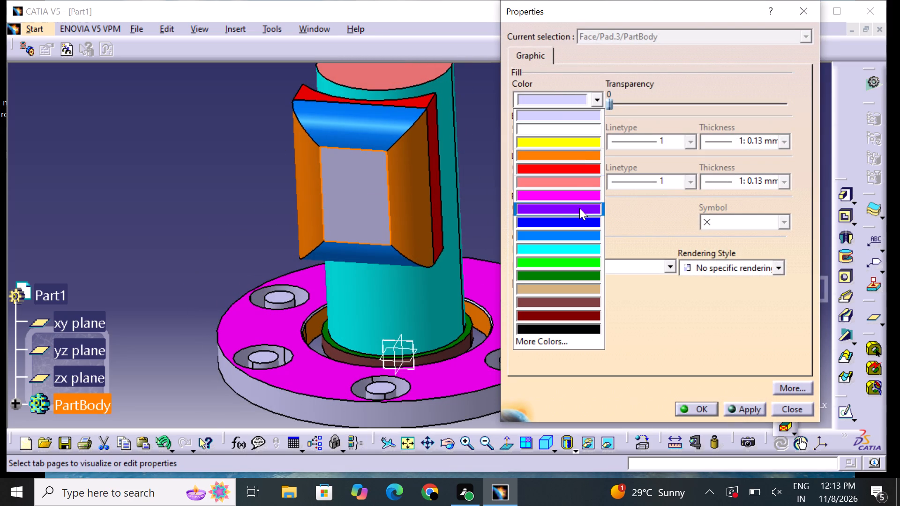
{"action": "left_click", "coordinate": [555, 274]}
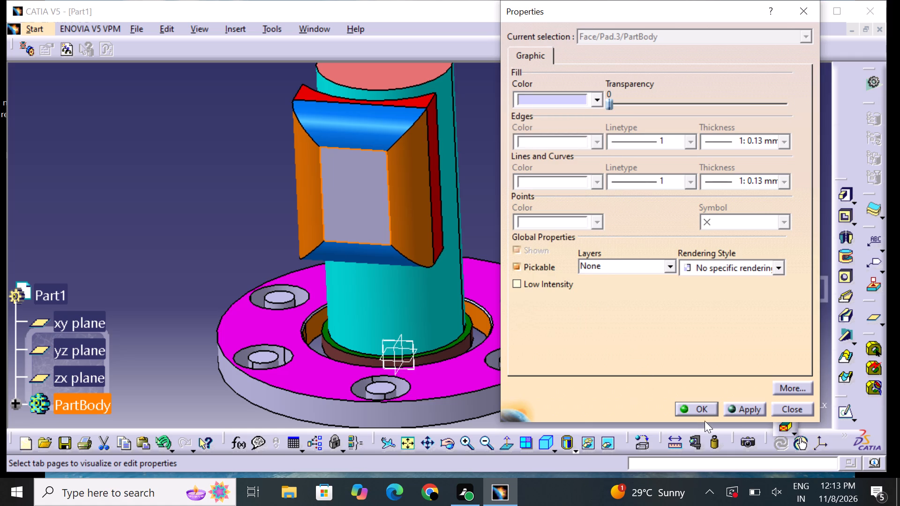
{"action": "left_click", "coordinate": [705, 412]}
{"action": "left_click_drag", "start_coordinate": [609, 337], "coordinate": [612, 330]}
Set the fill colour of one wall face of the flange hole nearest the block to tan.
{"action": "middle_click_drag", "start_coordinate": [640, 231], "coordinate": [484, 281]}
{"action": "right_click_drag", "start_coordinate": [640, 232], "coordinate": [484, 281]}
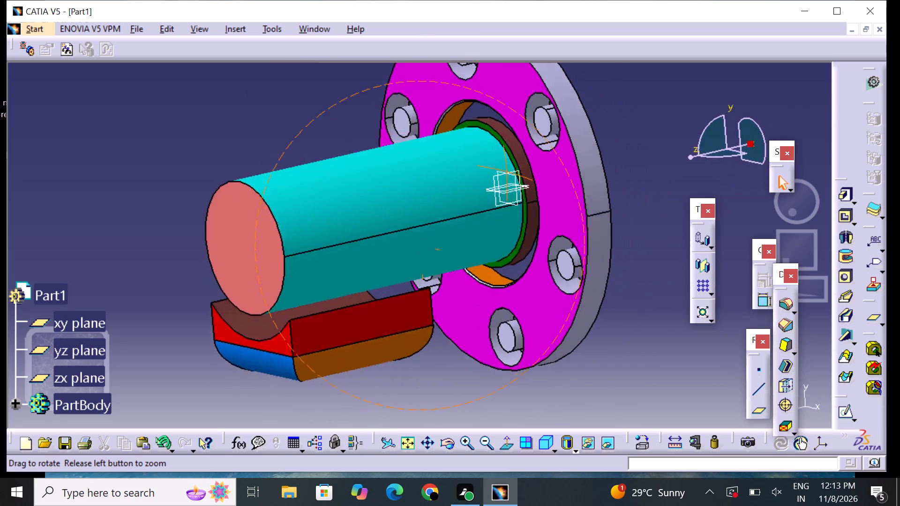
{"action": "middle_click_drag", "start_coordinate": [484, 281], "coordinate": [477, 264]}
{"action": "right_click_drag", "start_coordinate": [484, 281], "coordinate": [488, 210]}
{"action": "middle_click_drag", "start_coordinate": [375, 390], "coordinate": [631, 185]}
{"action": "right_click_drag", "start_coordinate": [375, 390], "coordinate": [631, 185]}
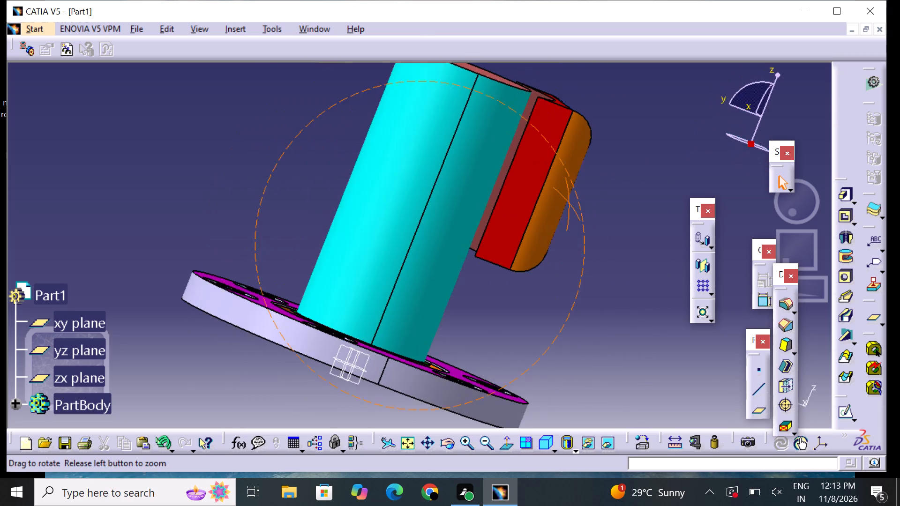
{"action": "middle_click_drag", "start_coordinate": [631, 185], "coordinate": [633, 186]}
{"action": "right_click_drag", "start_coordinate": [631, 185], "coordinate": [633, 186]}
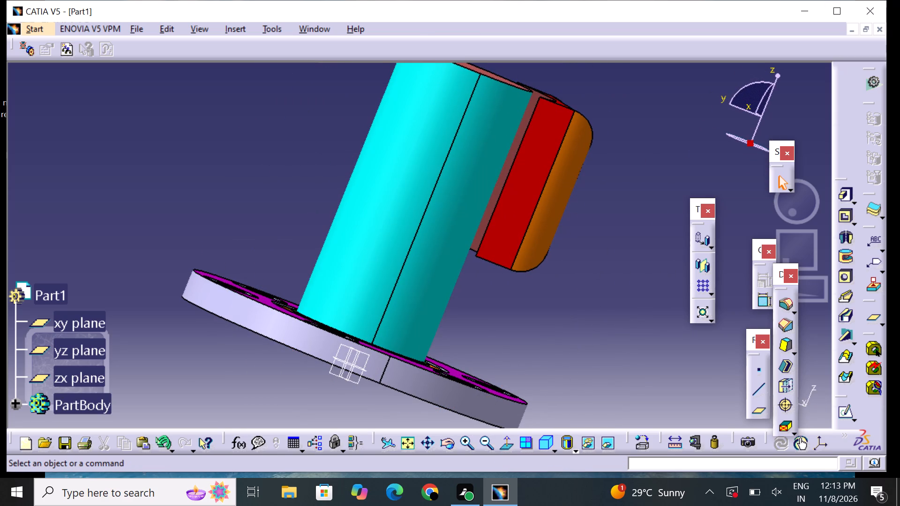
{"action": "middle_click_drag", "start_coordinate": [546, 315], "coordinate": [322, 291]}
{"action": "right_click_drag", "start_coordinate": [546, 315], "coordinate": [322, 291]}
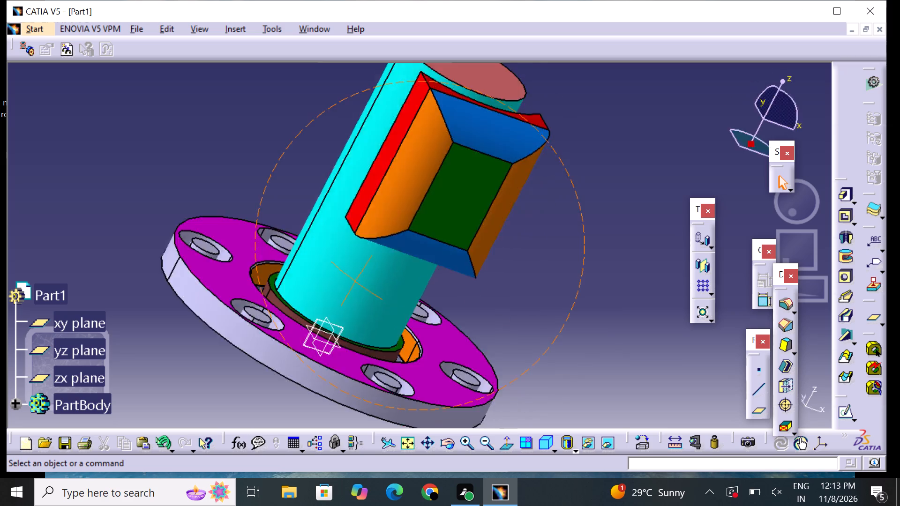
{"action": "middle_click_drag", "start_coordinate": [322, 291], "coordinate": [260, 421]}
{"action": "right_click_drag", "start_coordinate": [322, 291], "coordinate": [292, 413]}
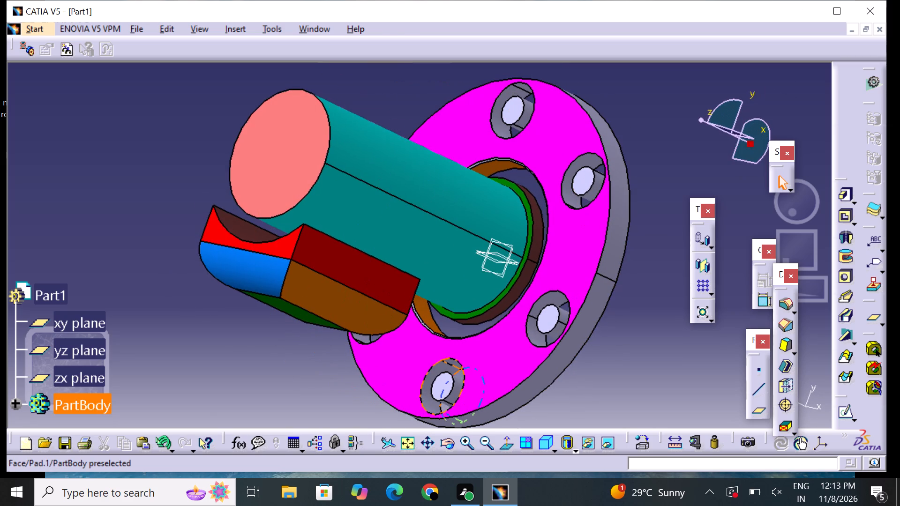
{"action": "left_click", "coordinate": [449, 365]}
{"action": "right_click", "coordinate": [449, 365]}
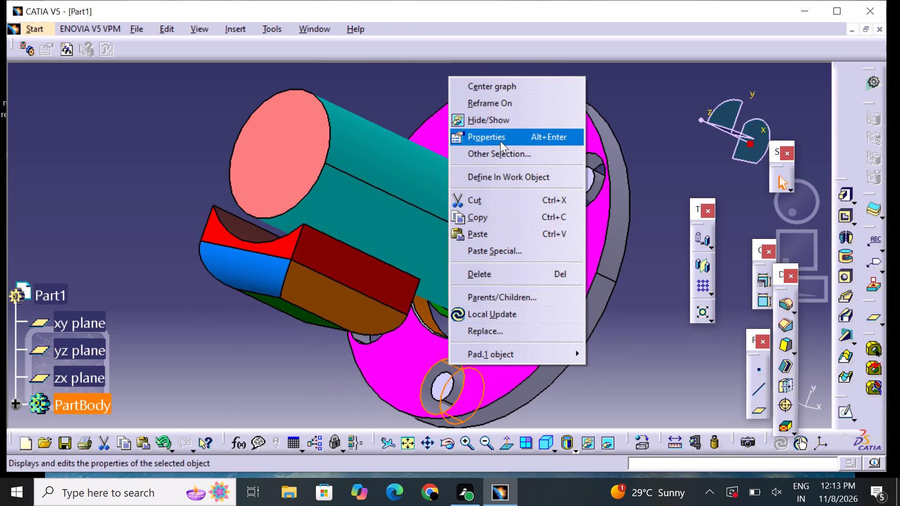
{"action": "left_click", "coordinate": [501, 140]}
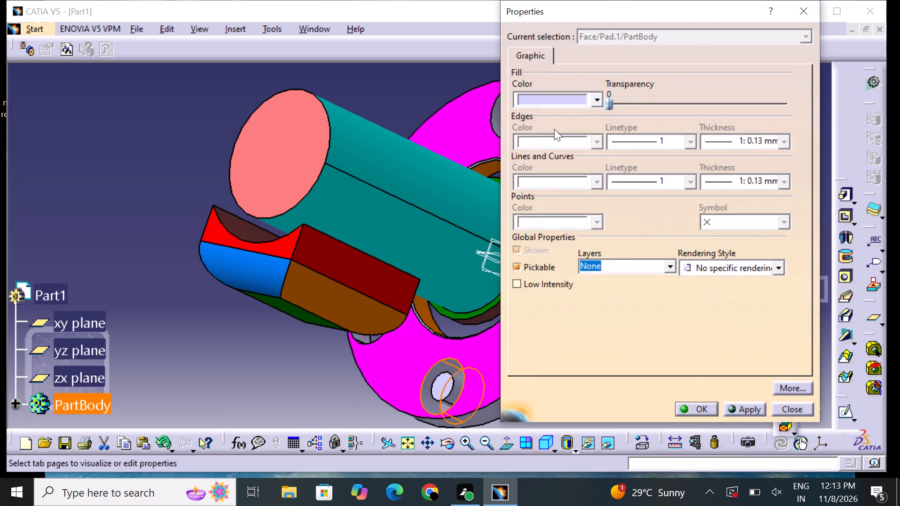
{"action": "left_click", "coordinate": [553, 100]}
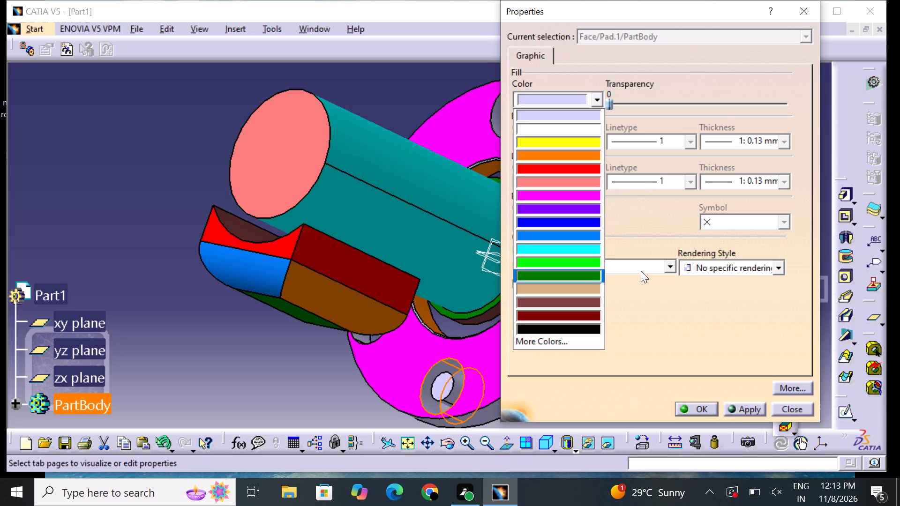
{"action": "key", "text": "Escape"}
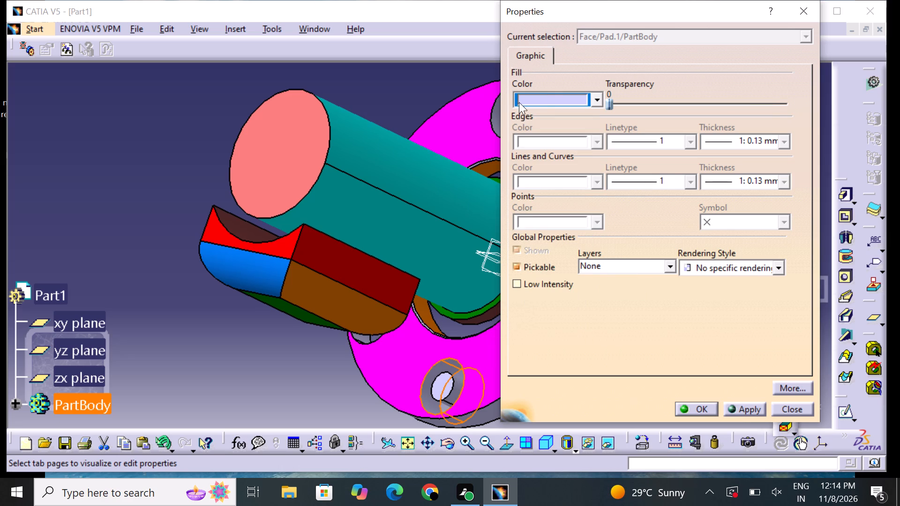
{"action": "left_click", "coordinate": [543, 96]}
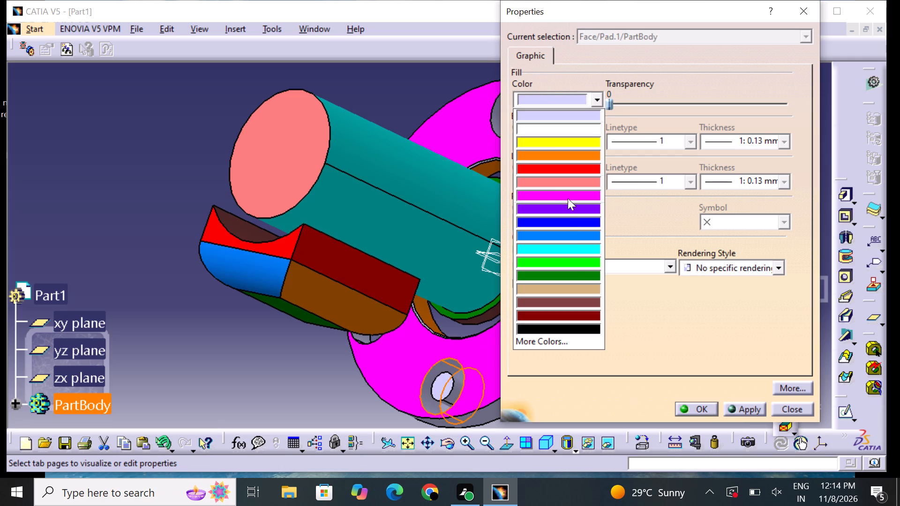
{"action": "left_click", "coordinate": [575, 291]}
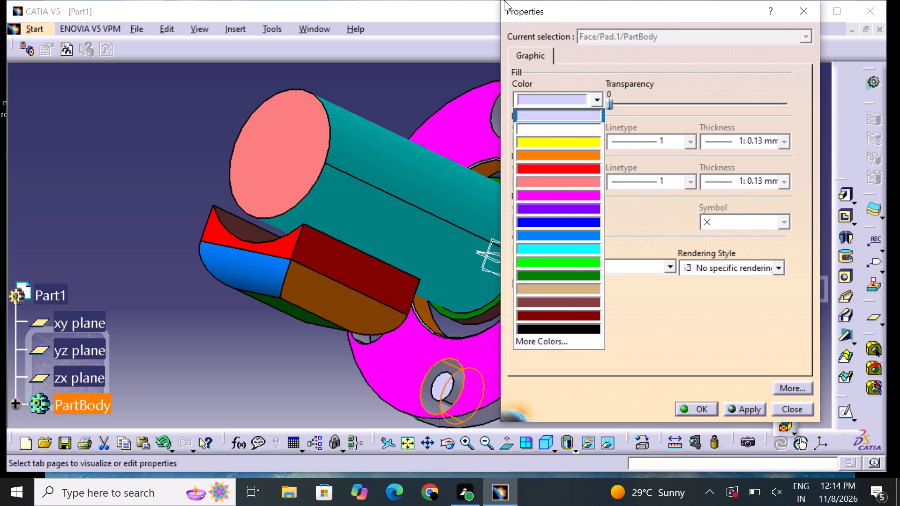
{"action": "left_click", "coordinate": [555, 288]}
{"action": "left_click", "coordinate": [701, 409]}
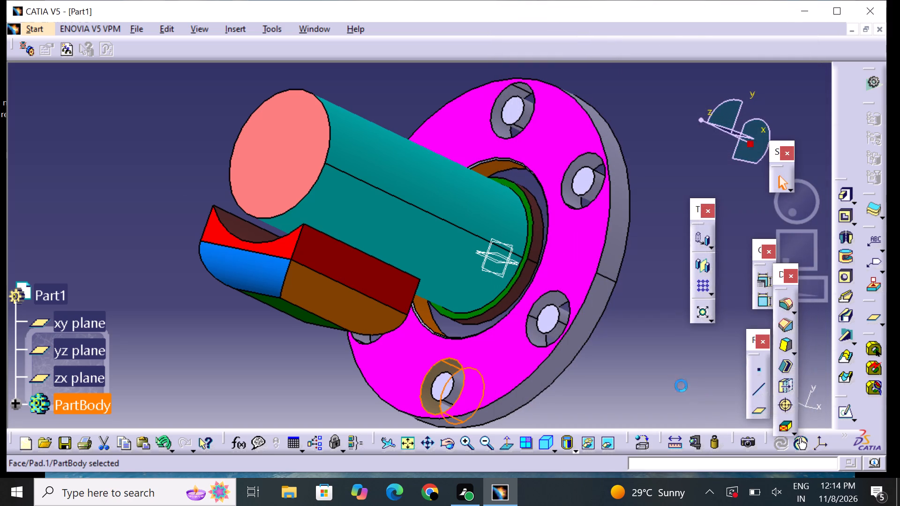
{"action": "left_click", "coordinate": [663, 379]}
Set the fill colour of one wall face of the neighbouring flange hole to tan.
{"action": "middle_click", "coordinate": [638, 126]}
{"action": "right_click", "coordinate": [640, 130]}
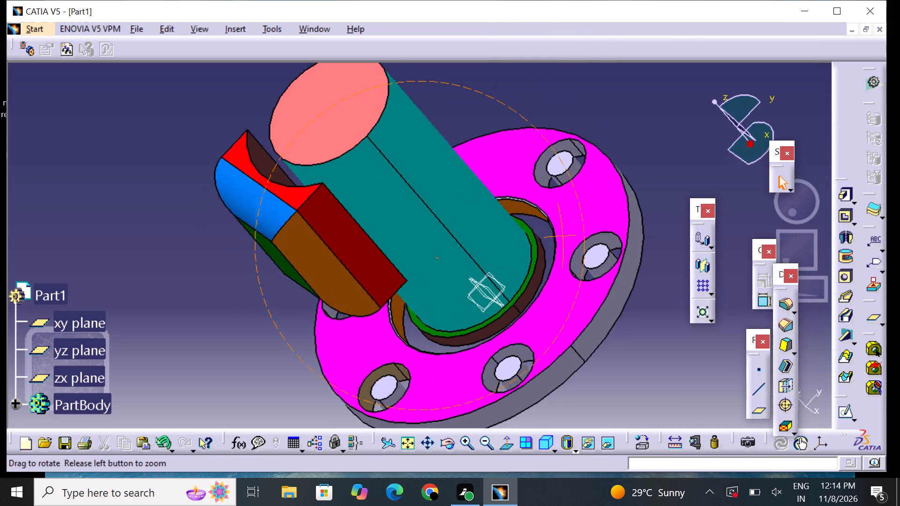
{"action": "middle_click", "coordinate": [626, 278]}
{"action": "right_click", "coordinate": [627, 278]}
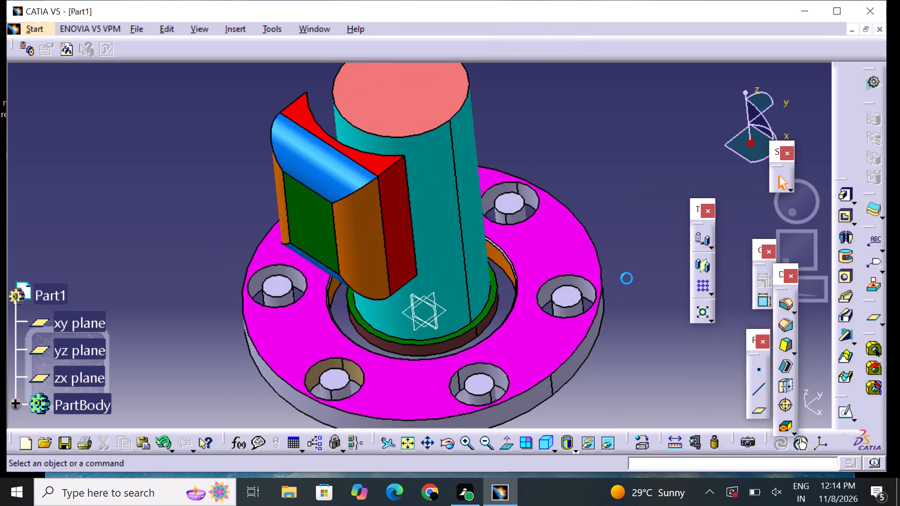
{"action": "middle_click", "coordinate": [528, 150]}
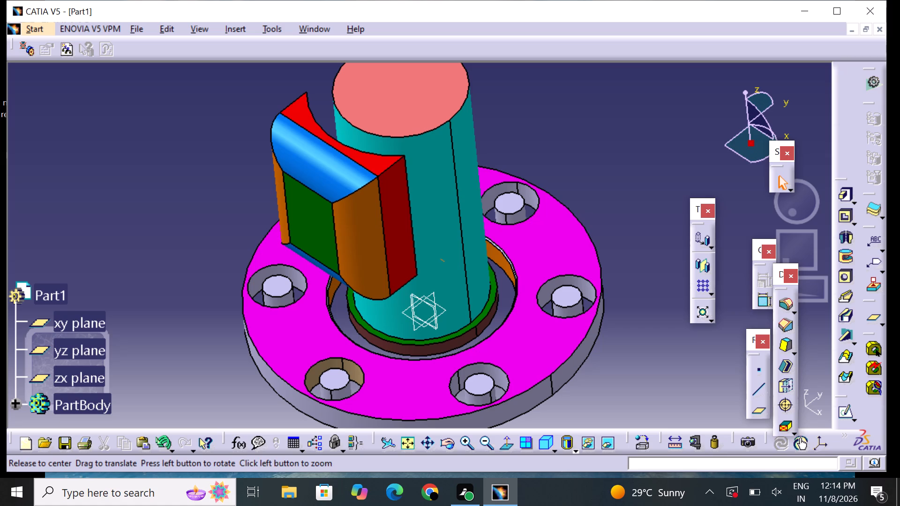
{"action": "middle_click", "coordinate": [665, 149]}
{"action": "middle_click_drag", "start_coordinate": [667, 140], "coordinate": [594, 158]}
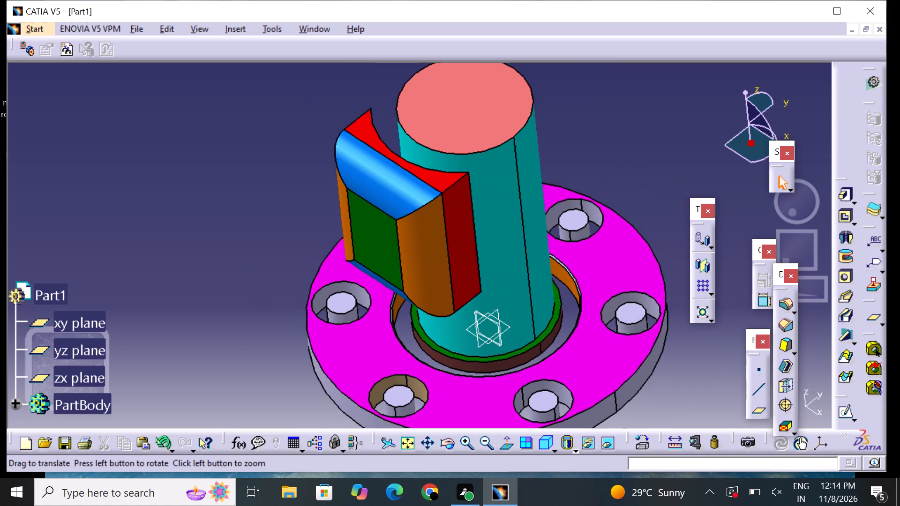
{"action": "middle_click_drag", "start_coordinate": [585, 132], "coordinate": [661, 234]}
{"action": "right_click_drag", "start_coordinate": [569, 151], "coordinate": [661, 234]}
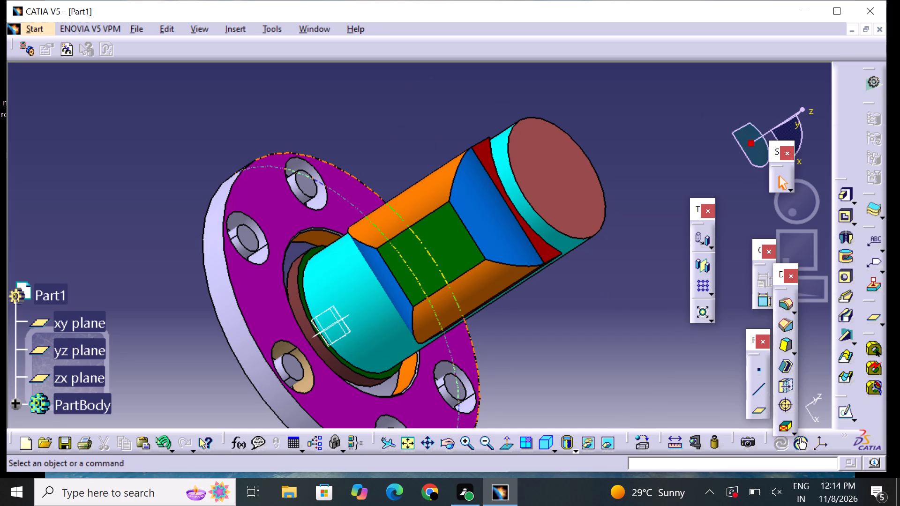
{"action": "right_click_drag", "start_coordinate": [578, 281], "coordinate": [508, 280]}
{"action": "middle_click_drag", "start_coordinate": [578, 281], "coordinate": [511, 273]}
{"action": "middle_click_drag", "start_coordinate": [580, 222], "coordinate": [533, 192]}
{"action": "right_click_drag", "start_coordinate": [580, 222], "coordinate": [533, 192]}
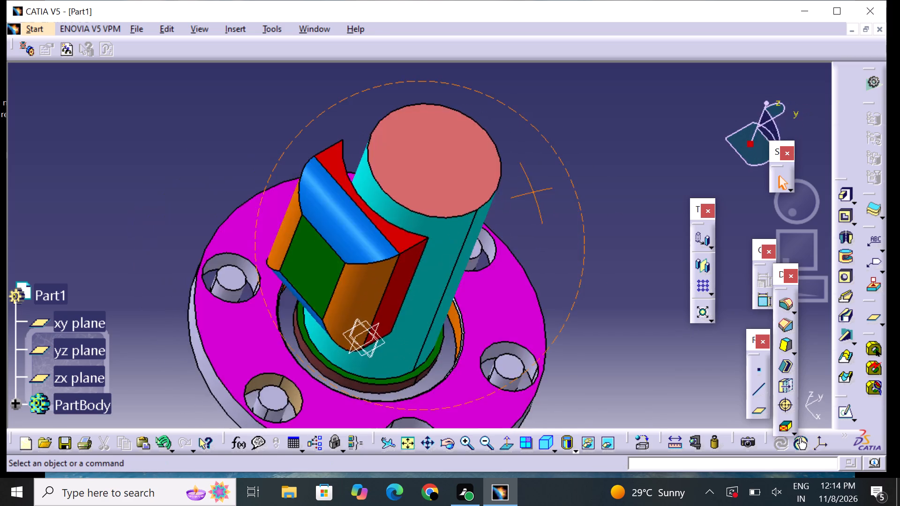
{"action": "middle_click_drag", "start_coordinate": [533, 192], "coordinate": [467, 265]}
{"action": "right_click_drag", "start_coordinate": [533, 192], "coordinate": [467, 265]}
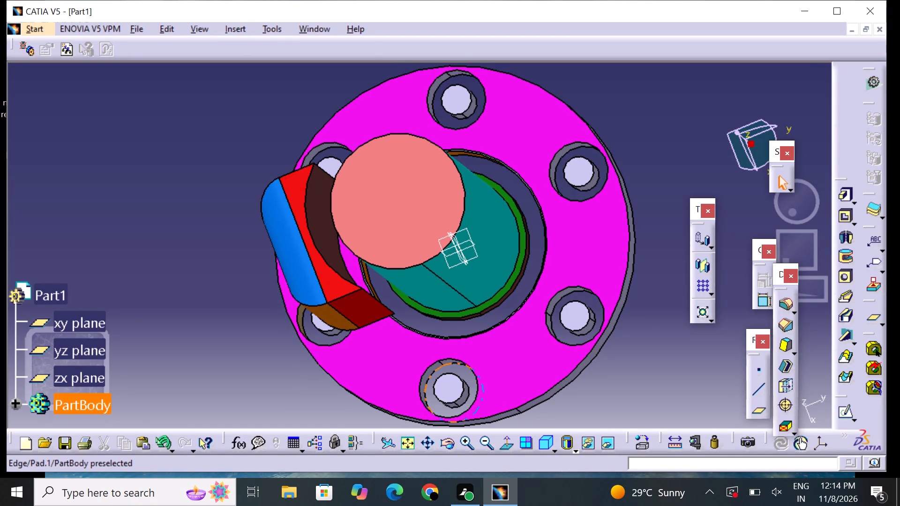
{"action": "left_click", "coordinate": [439, 364]}
{"action": "right_click", "coordinate": [440, 364]}
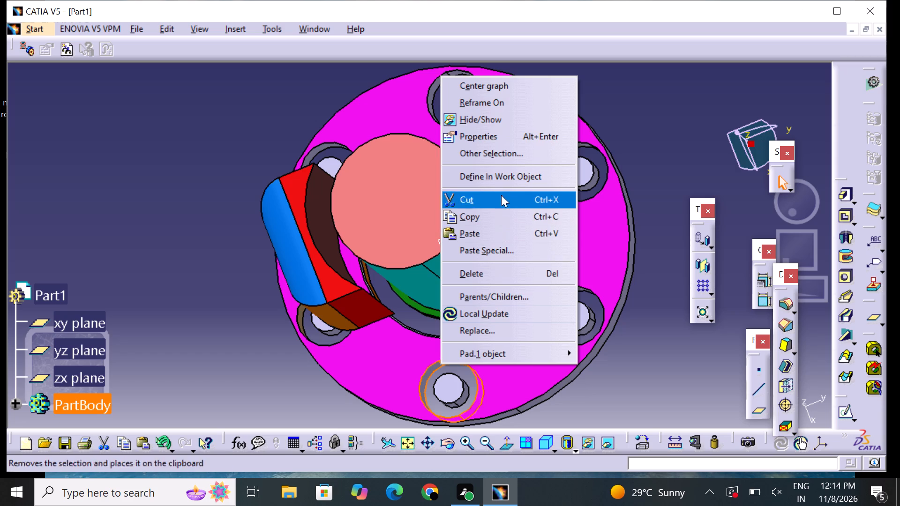
{"action": "left_click", "coordinate": [517, 131]}
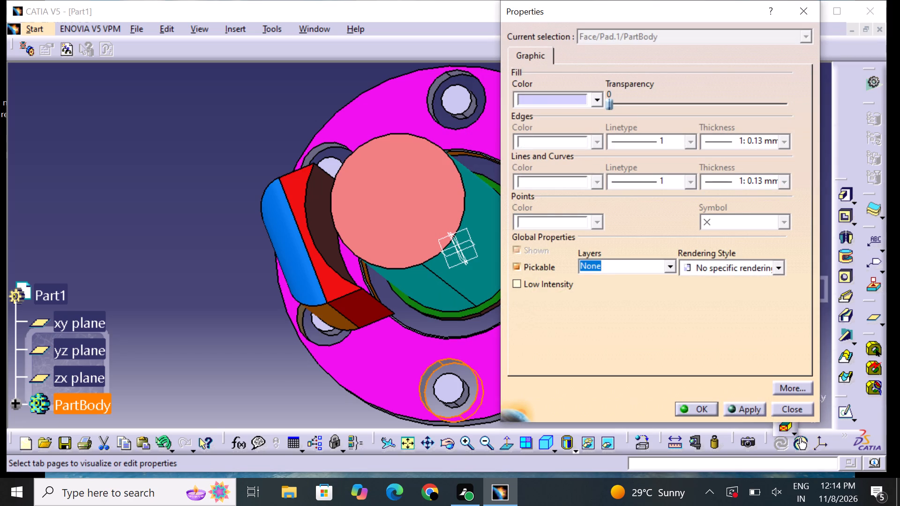
{"action": "left_click", "coordinate": [554, 98]}
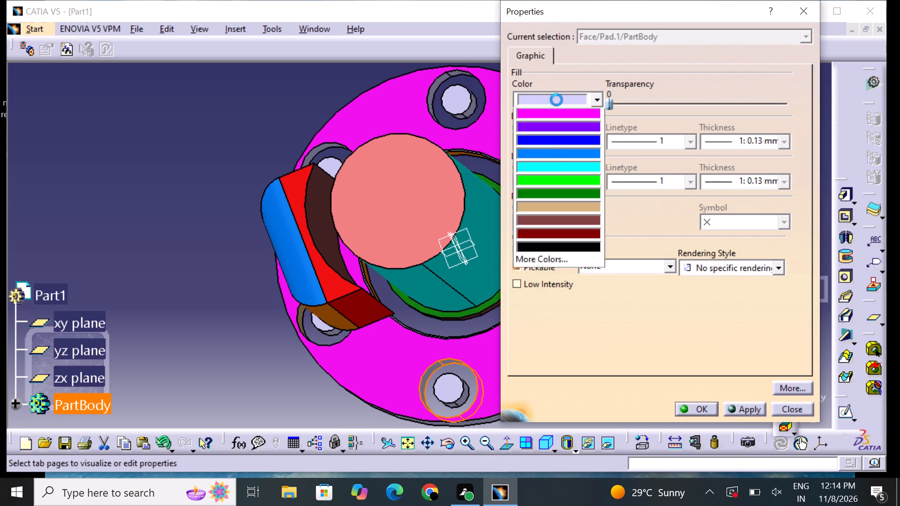
{"action": "left_click", "coordinate": [570, 286]}
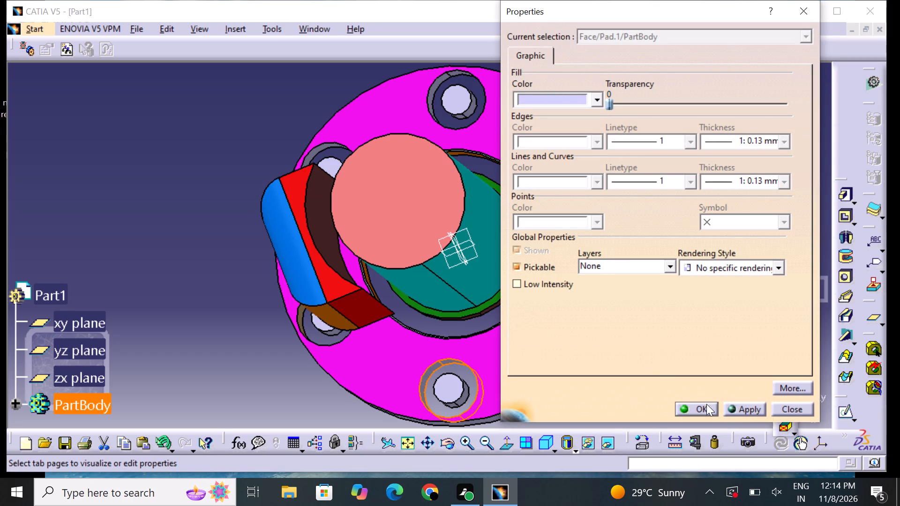
{"action": "left_click", "coordinate": [706, 406]}
{"action": "left_click", "coordinate": [658, 368]}
Set the fill colour of an uncoloured outer wall face in another flange hole, on the side near the flange rim, to tan.
{"action": "middle_click_drag", "start_coordinate": [686, 236], "coordinate": [681, 241]}
{"action": "right_click_drag", "start_coordinate": [686, 236], "coordinate": [681, 241]}
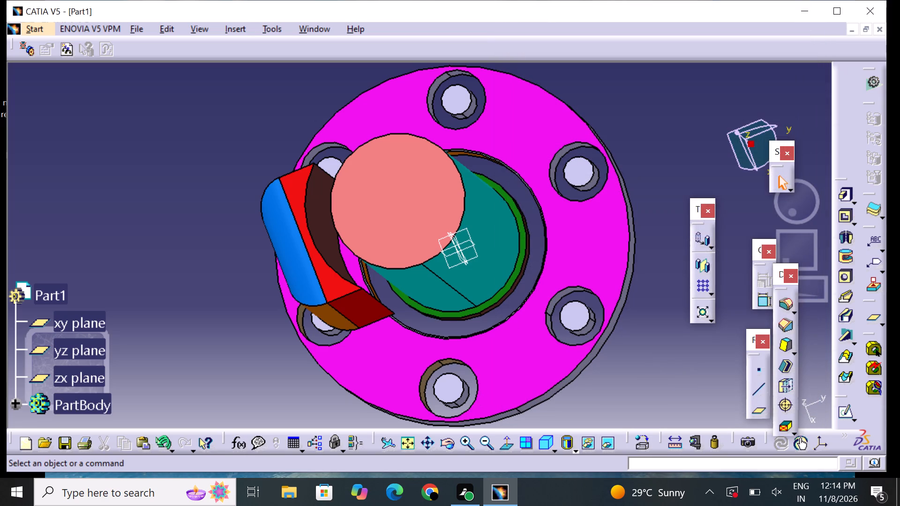
{"action": "middle_click_drag", "start_coordinate": [681, 241], "coordinate": [648, 287]}
{"action": "right_click_drag", "start_coordinate": [681, 241], "coordinate": [648, 287]}
{"action": "scroll", "coordinate": [648, 288], "scroll_direction": "up", "scroll_amount": 1}
{"action": "middle_click", "coordinate": [682, 253]}
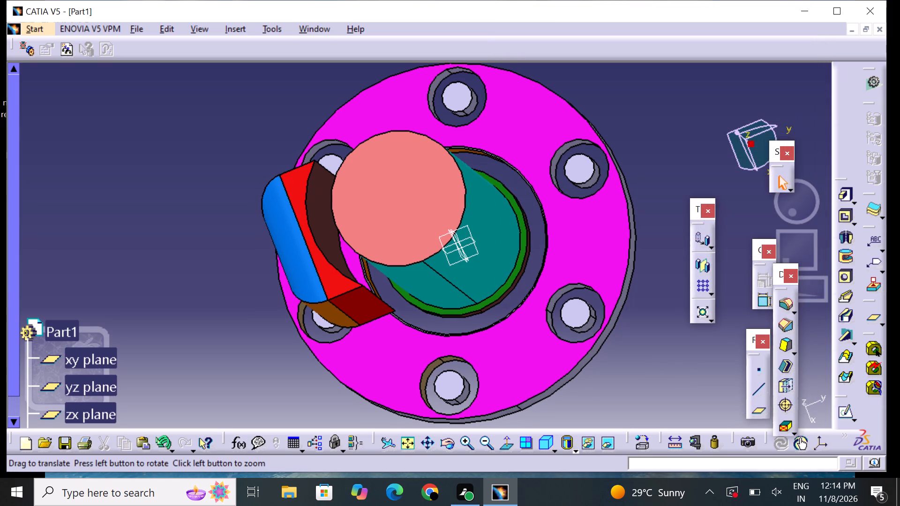
{"action": "left_click_drag", "start_coordinate": [565, 404], "coordinate": [566, 484]}
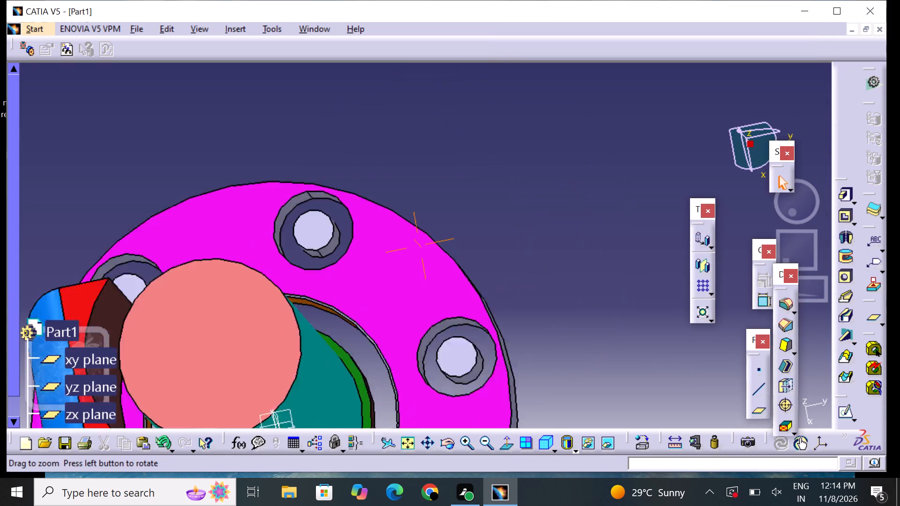
{"action": "left_click", "coordinate": [502, 305]}
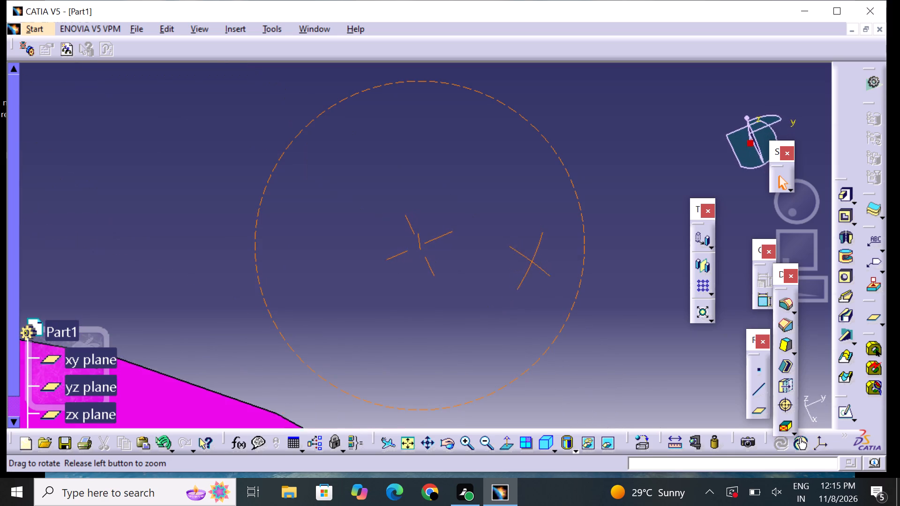
{"action": "middle_click", "coordinate": [532, 355]}
{"action": "middle_click_drag", "start_coordinate": [486, 319], "coordinate": [488, 315]}
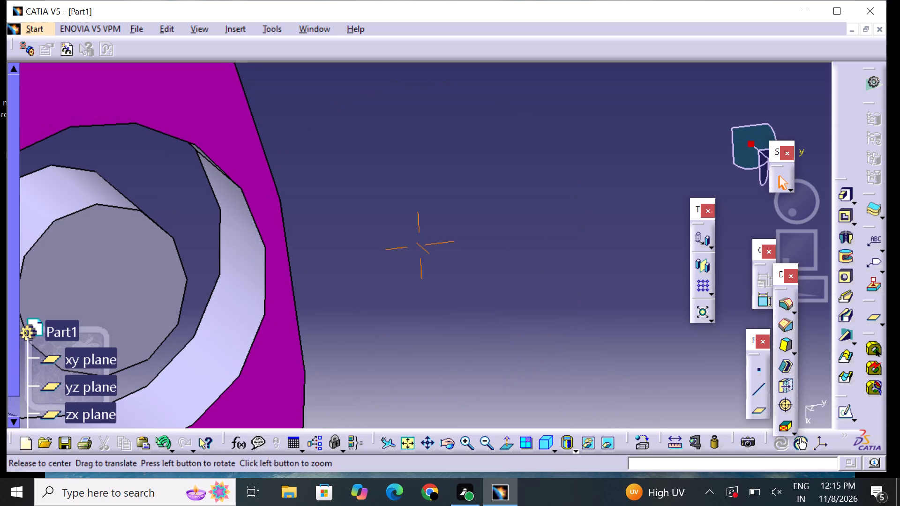
{"action": "middle_click_drag", "start_coordinate": [488, 315], "coordinate": [687, 226]}
{"action": "middle_click_drag", "start_coordinate": [554, 279], "coordinate": [685, 169]}
{"action": "middle_click_drag", "start_coordinate": [563, 376], "coordinate": [470, 150]}
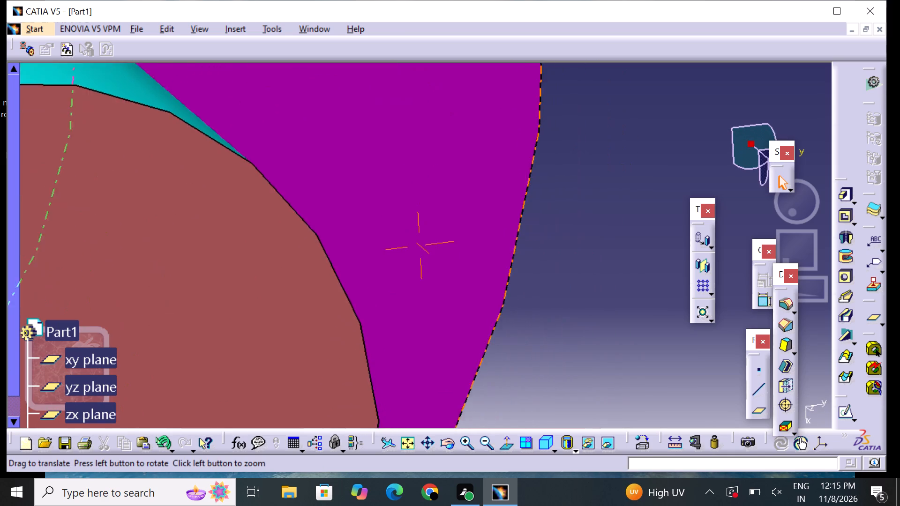
{"action": "middle_click_drag", "start_coordinate": [470, 150], "coordinate": [457, 505]}
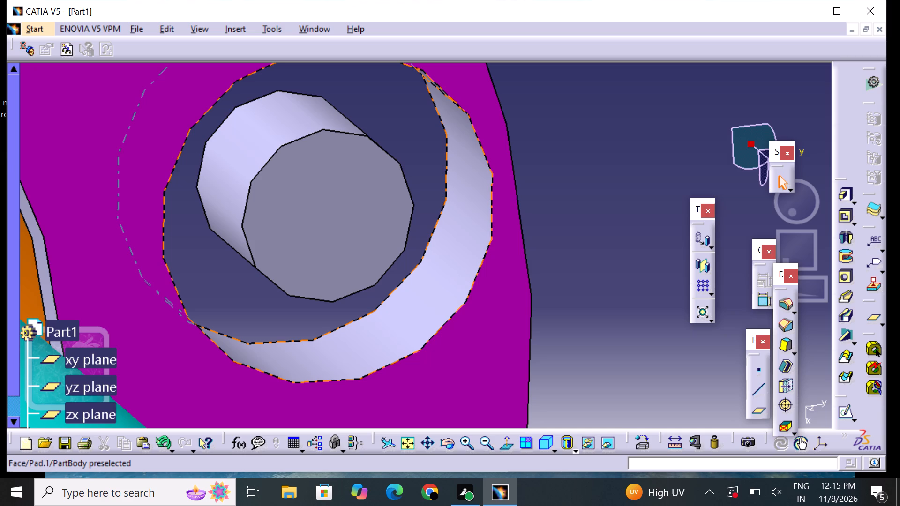
{"action": "left_click", "coordinate": [417, 320]}
{"action": "right_click", "coordinate": [417, 320]}
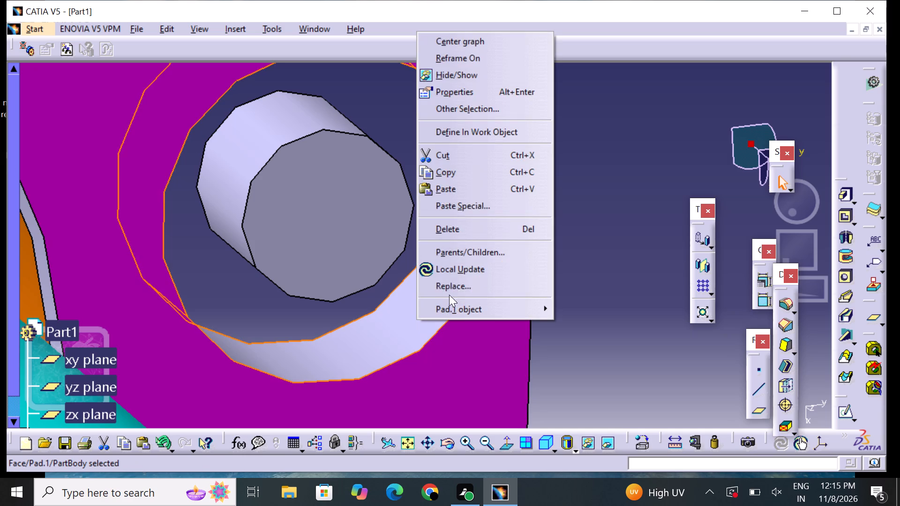
{"action": "left_click", "coordinate": [488, 86]}
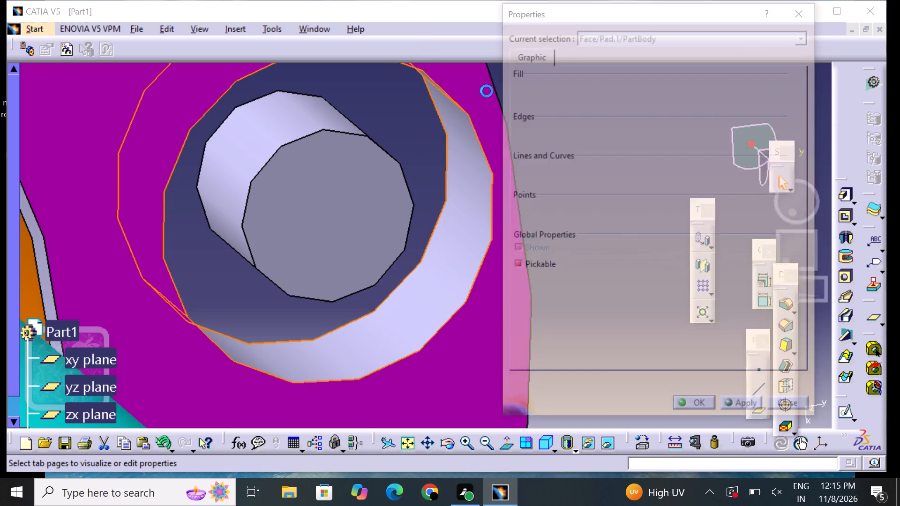
{"action": "left_click", "coordinate": [546, 99]}
{"action": "left_click", "coordinate": [561, 293]}
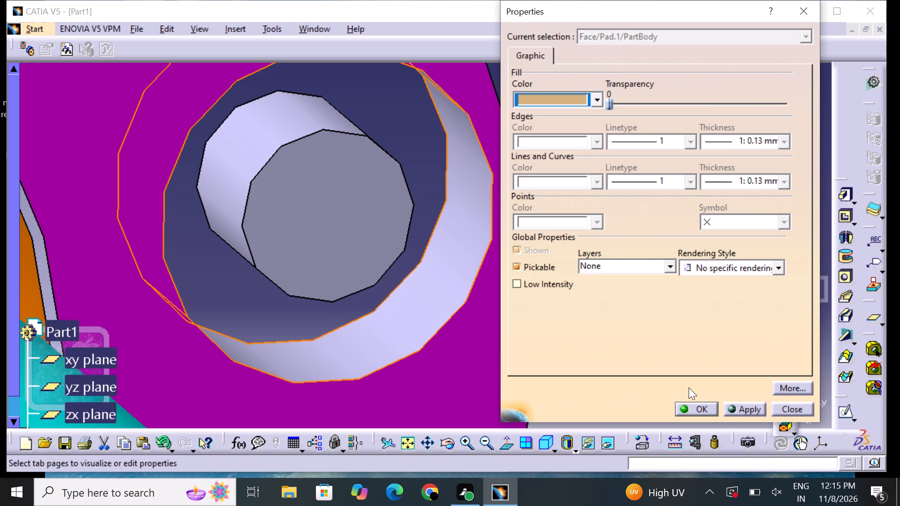
{"action": "left_click", "coordinate": [701, 409]}
{"action": "left_click", "coordinate": [678, 414]}
Set the fill colour of the uncoloured outer wall face in the flange hole between two tan-walled holes, beside the block-side hole, to tan.
{"action": "middle_click", "coordinate": [616, 394]}
{"action": "right_click", "coordinate": [613, 393]}
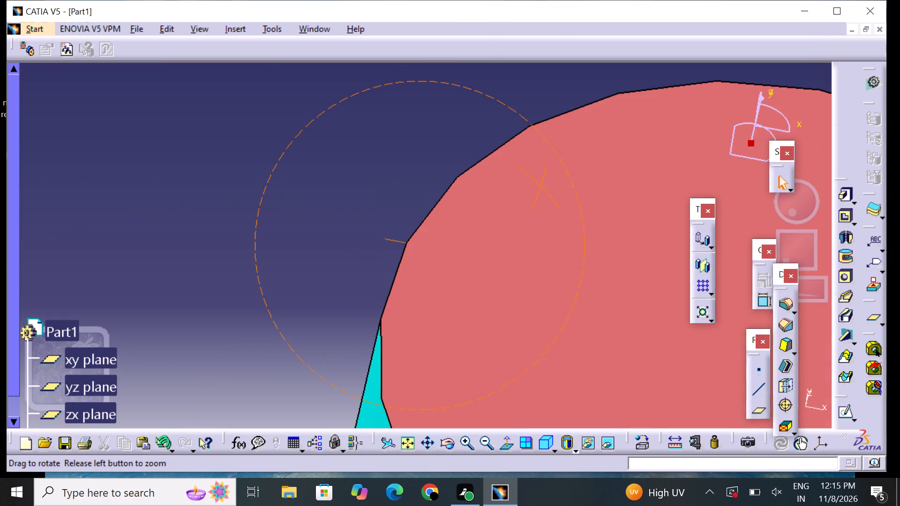
{"action": "left_click", "coordinate": [395, 341]}
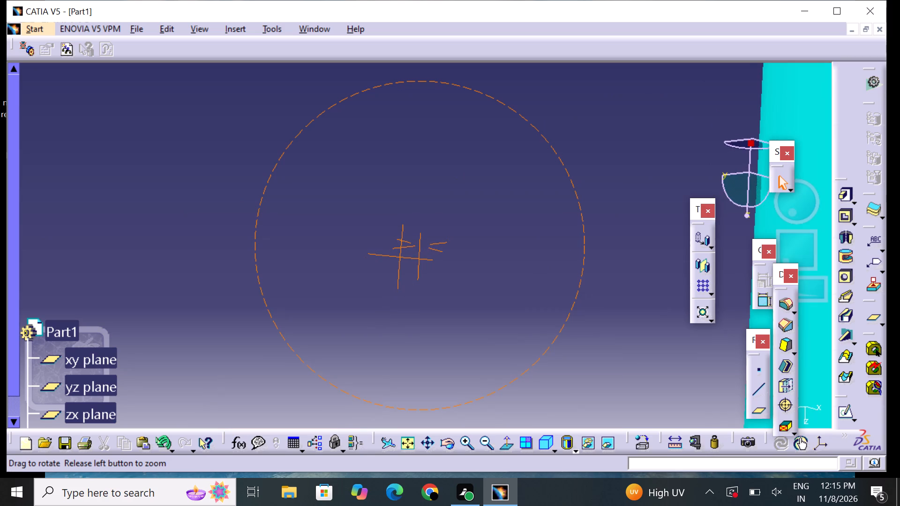
{"action": "middle_click", "coordinate": [396, 336]}
{"action": "right_click", "coordinate": [396, 333]}
{"action": "left_click", "coordinate": [481, 437]}
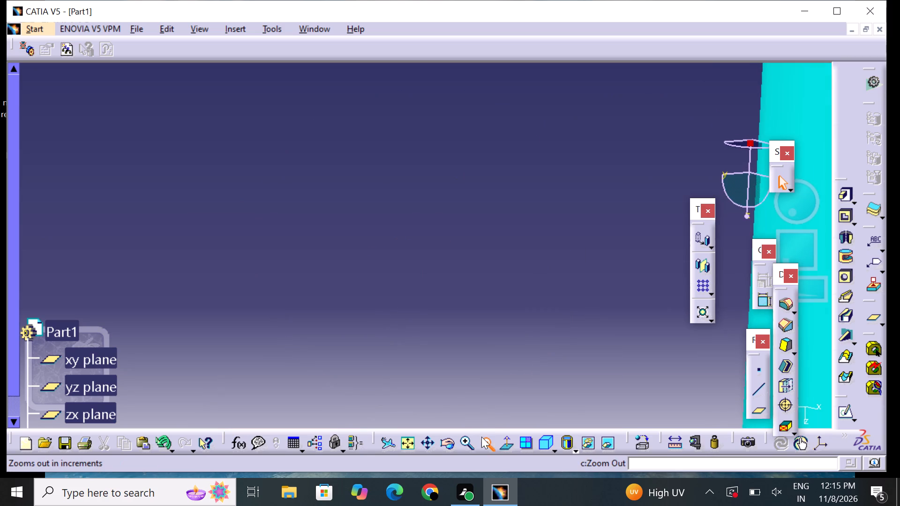
{"action": "left_click", "coordinate": [494, 446]}
{"action": "left_click", "coordinate": [494, 446]}
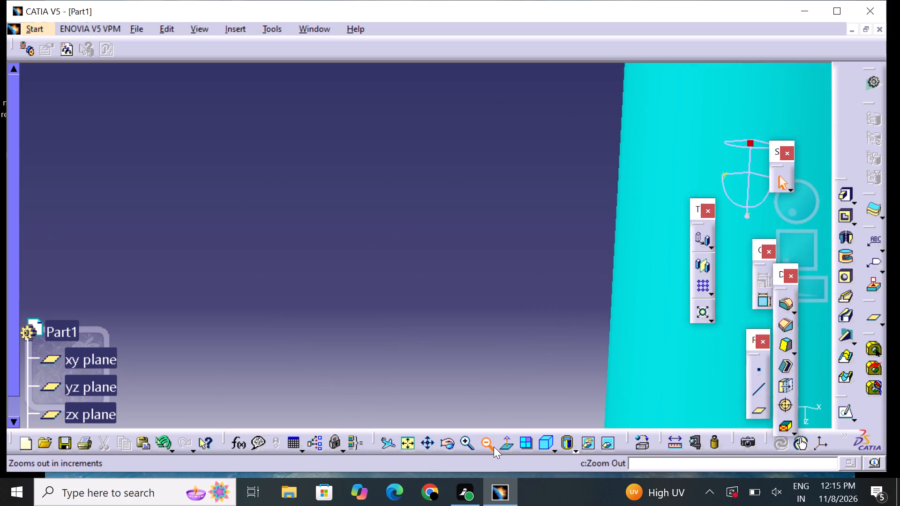
{"action": "triple_click", "coordinate": [494, 443]}
{"action": "triple_click", "coordinate": [492, 441]}
{"action": "left_click", "coordinate": [491, 441]}
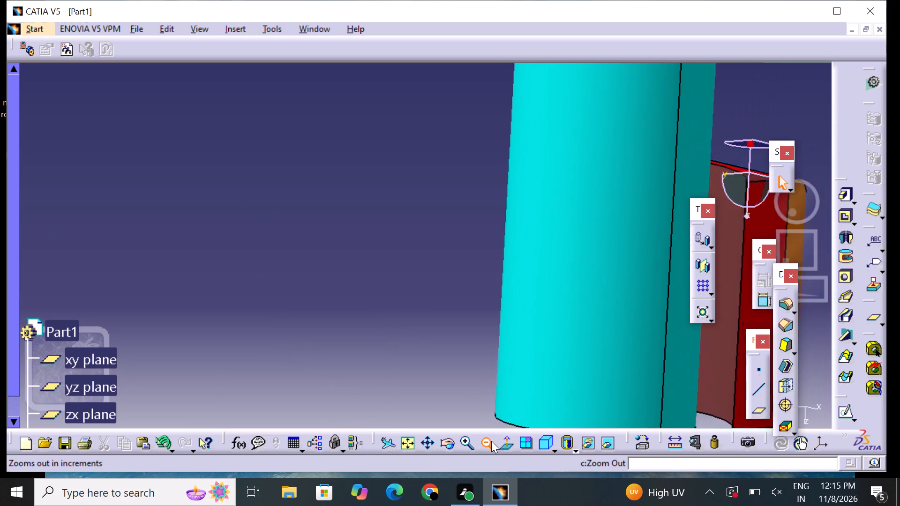
{"action": "left_click", "coordinate": [491, 440]}
{"action": "double_click", "coordinate": [491, 440]}
{"action": "left_click_drag", "start_coordinate": [491, 440], "coordinate": [441, 301]}
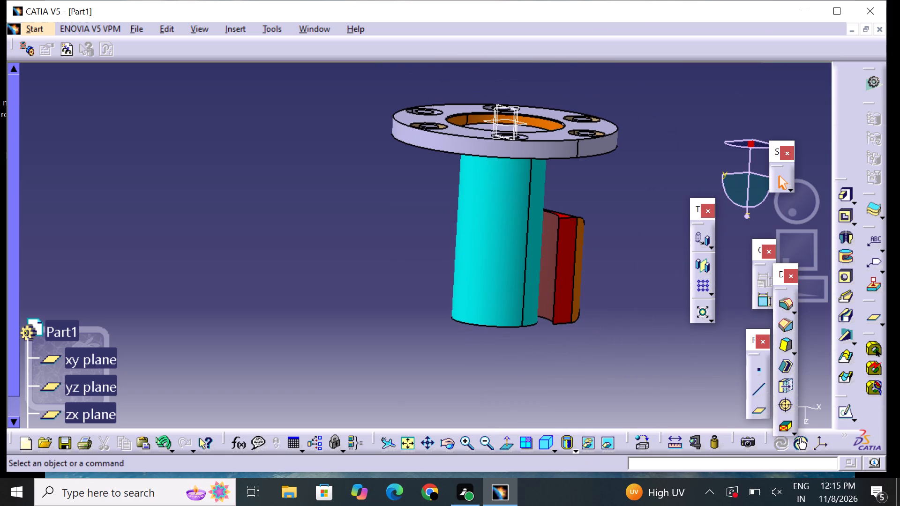
{"action": "middle_click_drag", "start_coordinate": [487, 145], "coordinate": [424, 278]}
{"action": "middle_click_drag", "start_coordinate": [457, 158], "coordinate": [419, 286]}
{"action": "right_click_drag", "start_coordinate": [457, 158], "coordinate": [419, 286]}
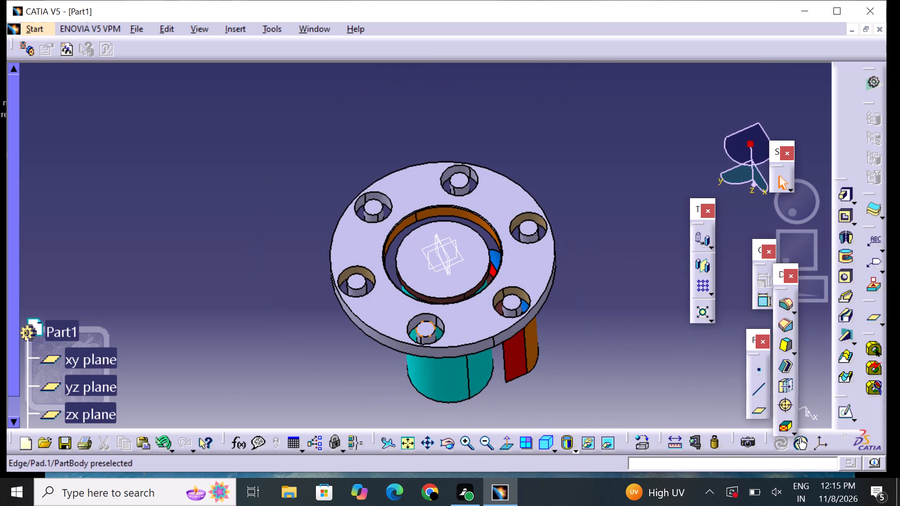
{"action": "left_click", "coordinate": [422, 317]}
{"action": "right_click", "coordinate": [422, 317]}
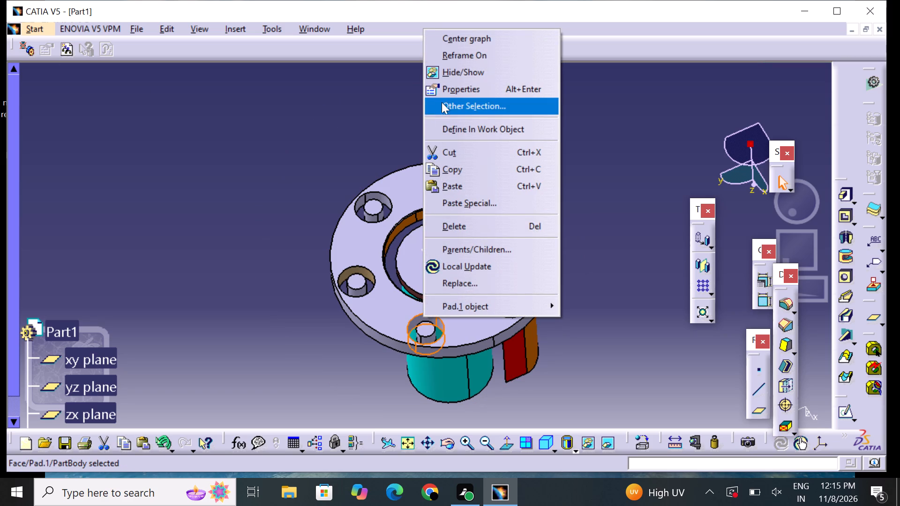
{"action": "left_click", "coordinate": [457, 89]}
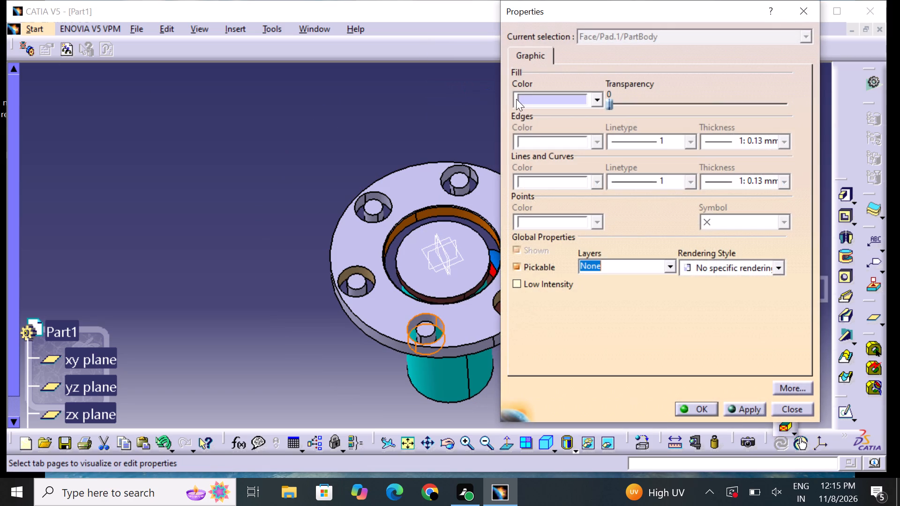
{"action": "left_click", "coordinate": [525, 99]}
{"action": "left_click", "coordinate": [562, 288]}
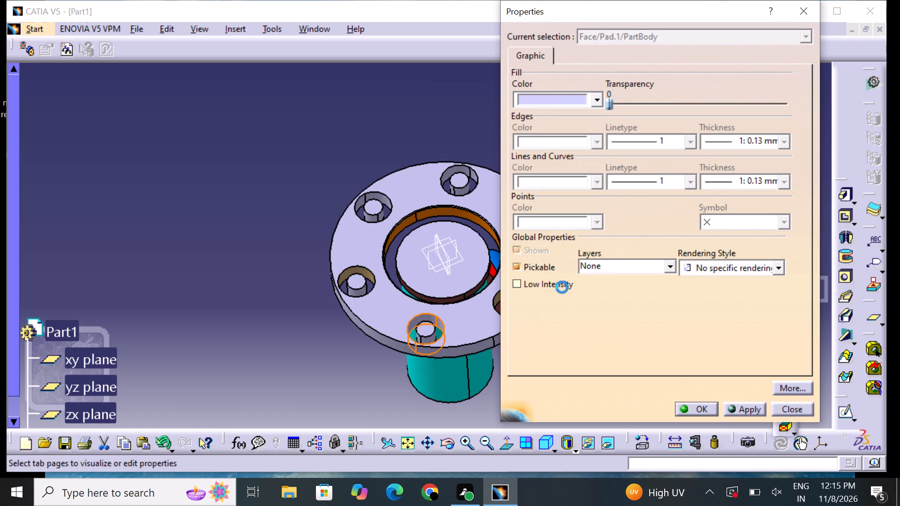
{"action": "left_click", "coordinate": [700, 409]}
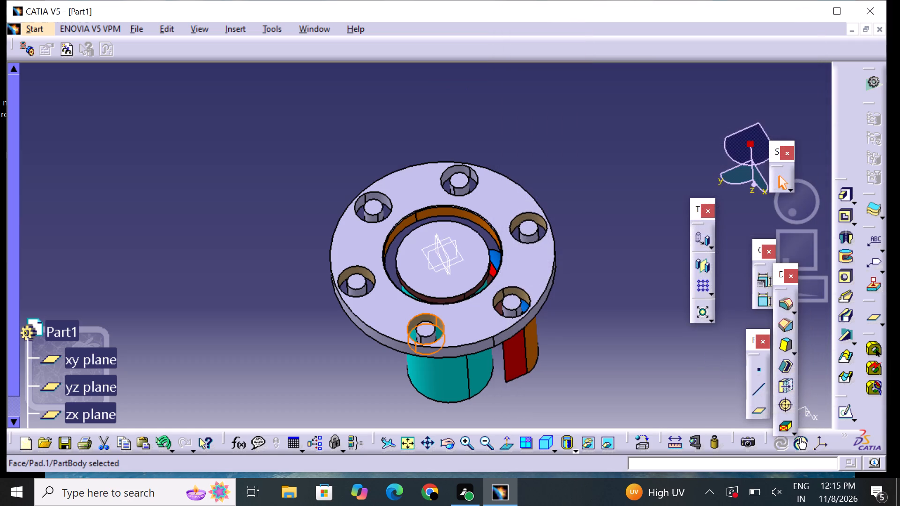
{"action": "left_click", "coordinate": [609, 274]}
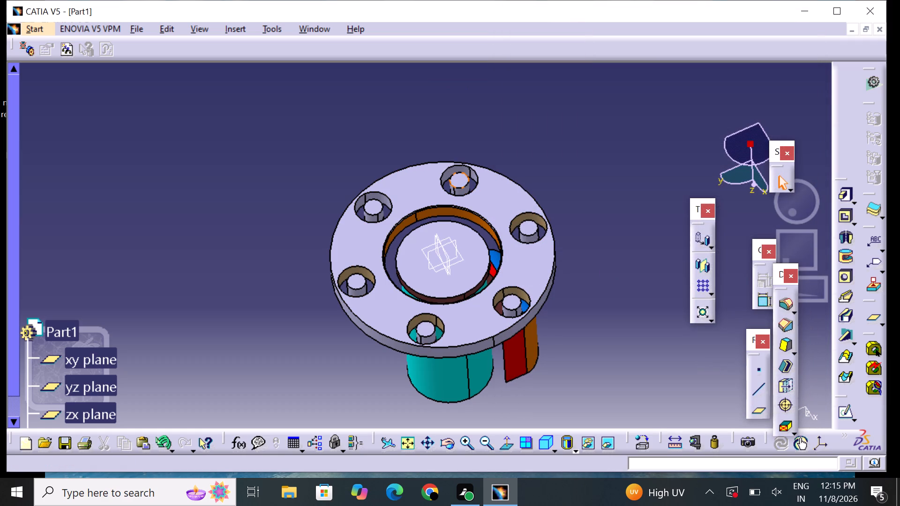
Set the fill colour of the outer wall face in the flange hole diametrically opposite the one just coloured to tan.
{"action": "left_click", "coordinate": [450, 172]}
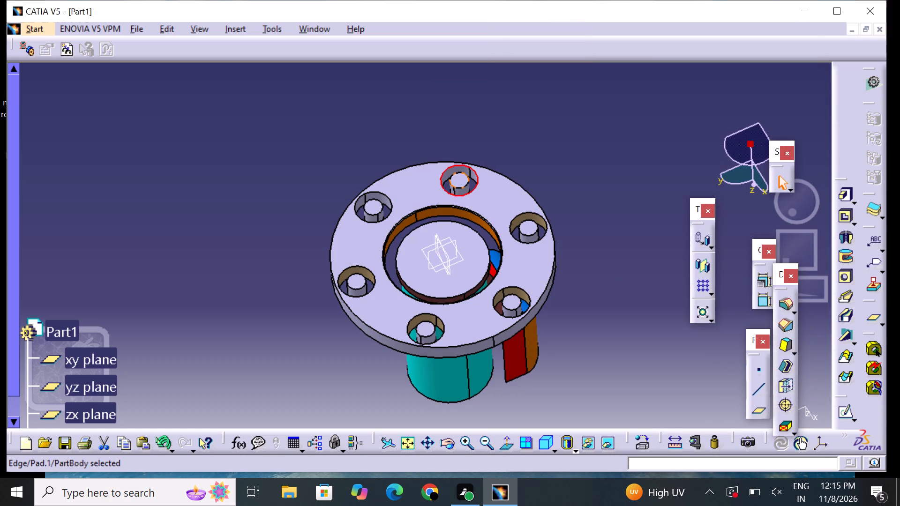
{"action": "left_click", "coordinate": [510, 156]}
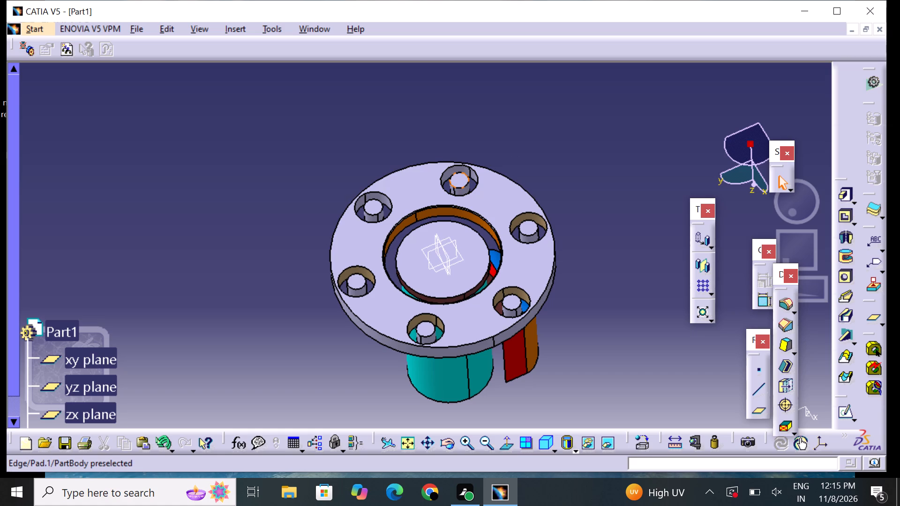
{"action": "left_click", "coordinate": [472, 177]}
{"action": "right_click", "coordinate": [472, 177]}
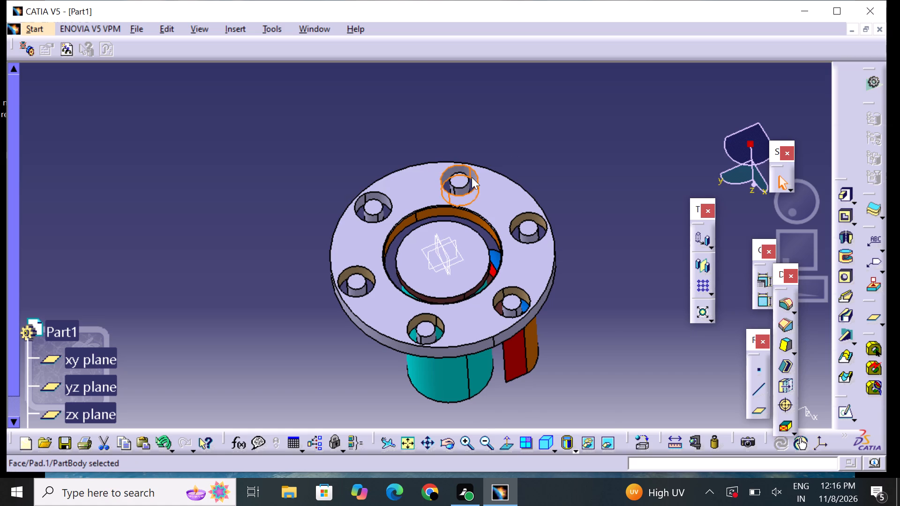
{"action": "left_click", "coordinate": [510, 230]}
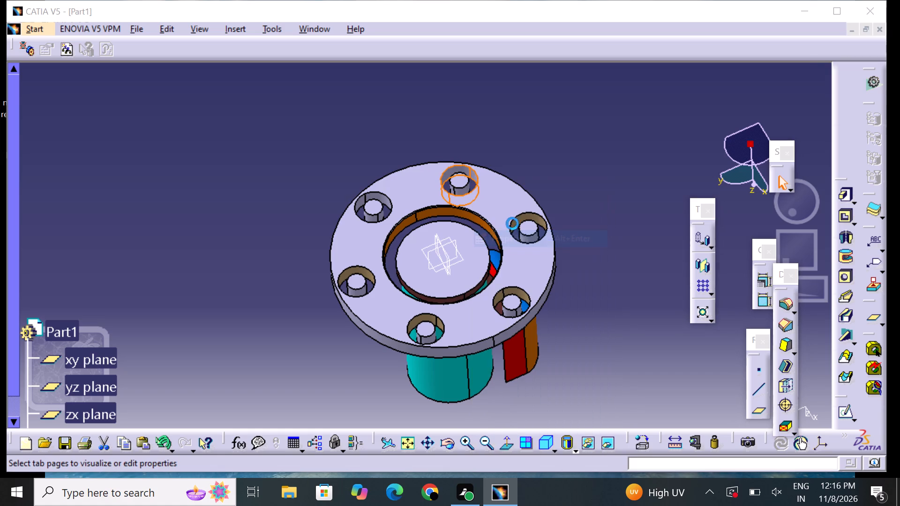
{"action": "left_click", "coordinate": [542, 101]}
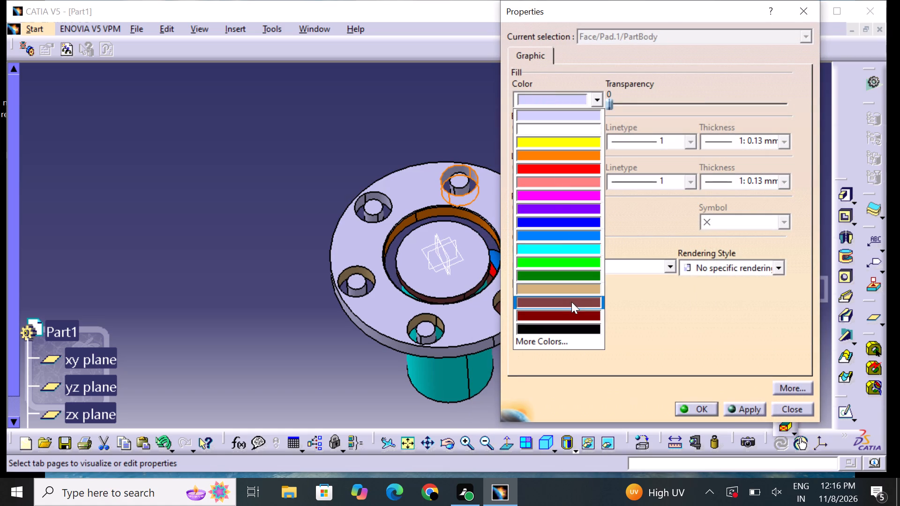
{"action": "left_click", "coordinate": [575, 292]}
{"action": "left_click", "coordinate": [705, 408]}
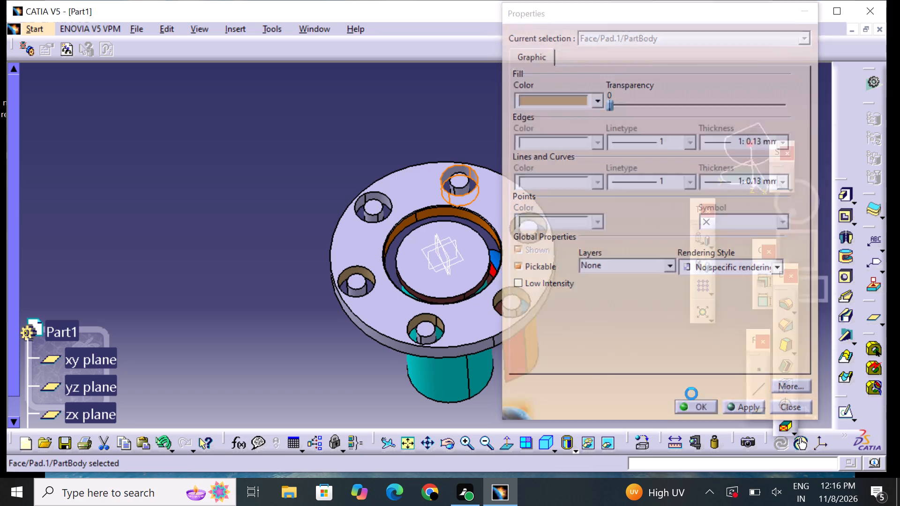
{"action": "left_click", "coordinate": [615, 369]}
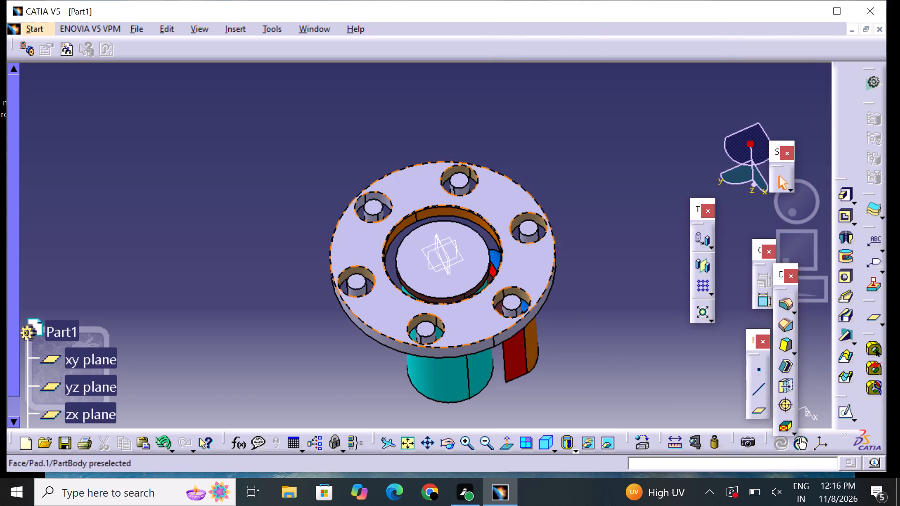
Set the fill colour of the outer wall face in the last uncoloured flange hole, farthest from the block, to tan.
{"action": "left_click", "coordinate": [387, 209]}
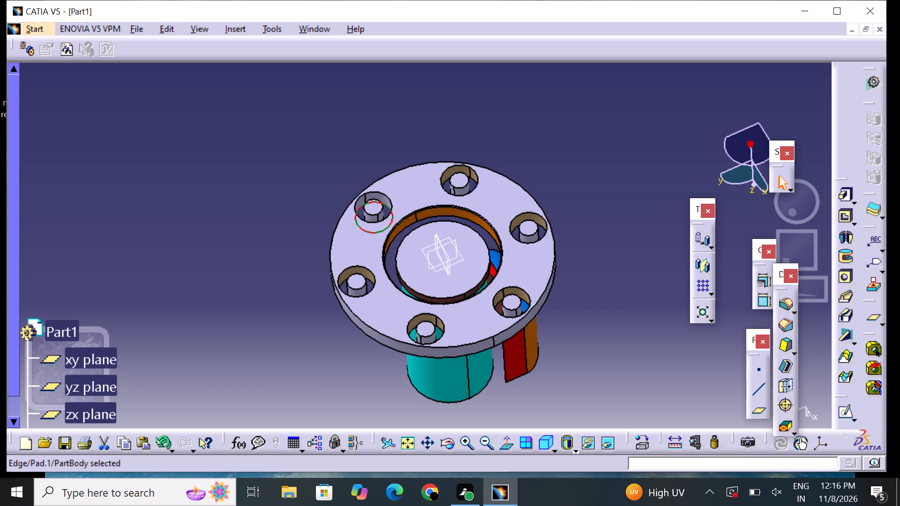
{"action": "left_click_drag", "start_coordinate": [401, 98], "coordinate": [400, 104]}
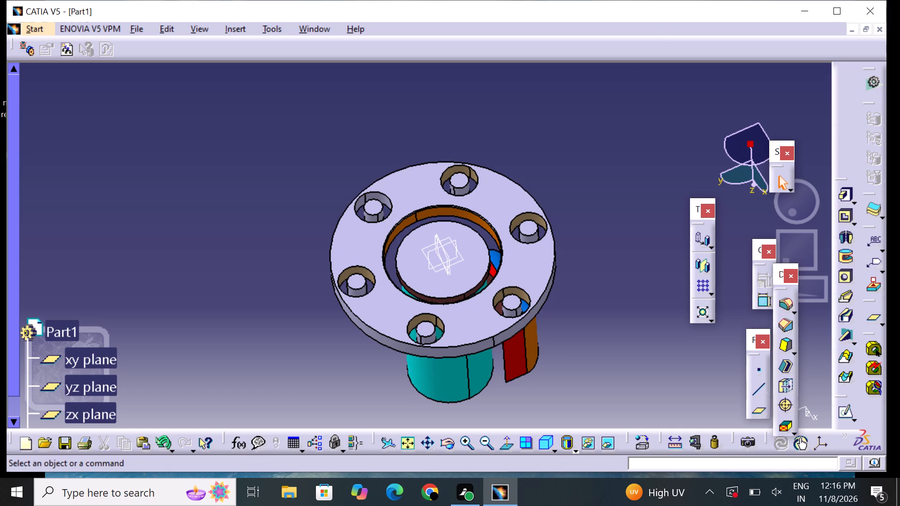
{"action": "left_click", "coordinate": [388, 211]}
{"action": "left_click", "coordinate": [359, 145]}
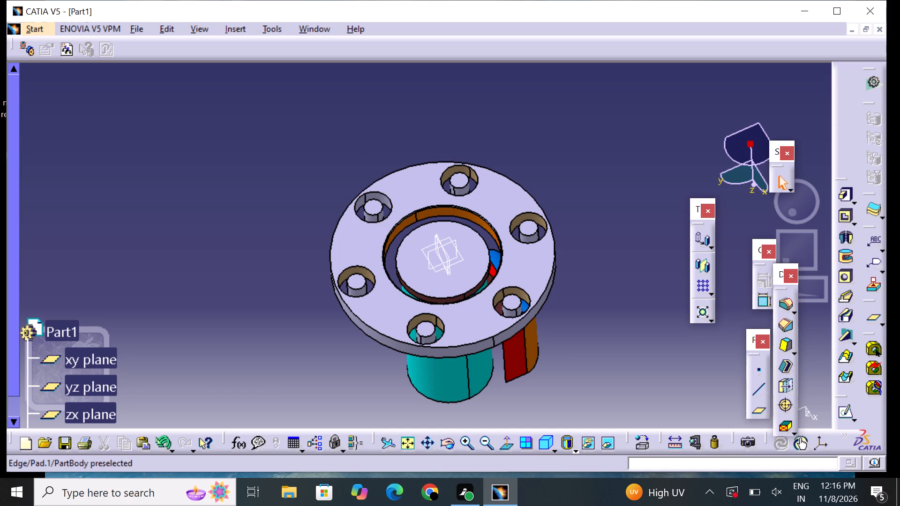
{"action": "left_click", "coordinate": [360, 203]}
{"action": "right_click", "coordinate": [360, 202]}
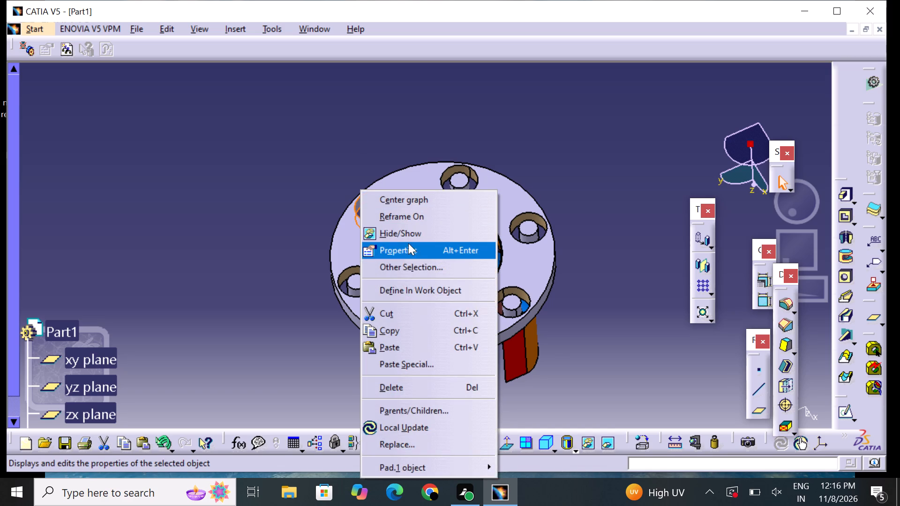
{"action": "left_click", "coordinate": [407, 247]}
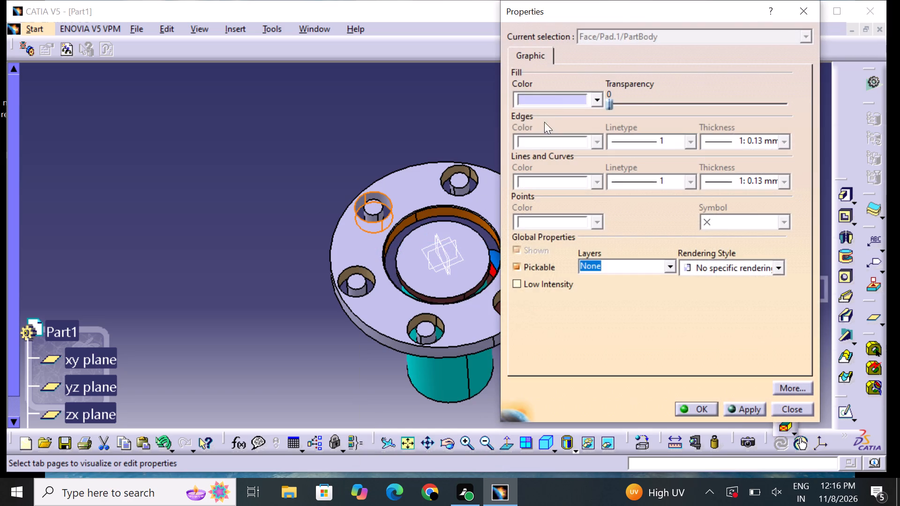
{"action": "left_click_drag", "start_coordinate": [552, 96], "coordinate": [552, 101]}
{"action": "left_click", "coordinate": [554, 290]}
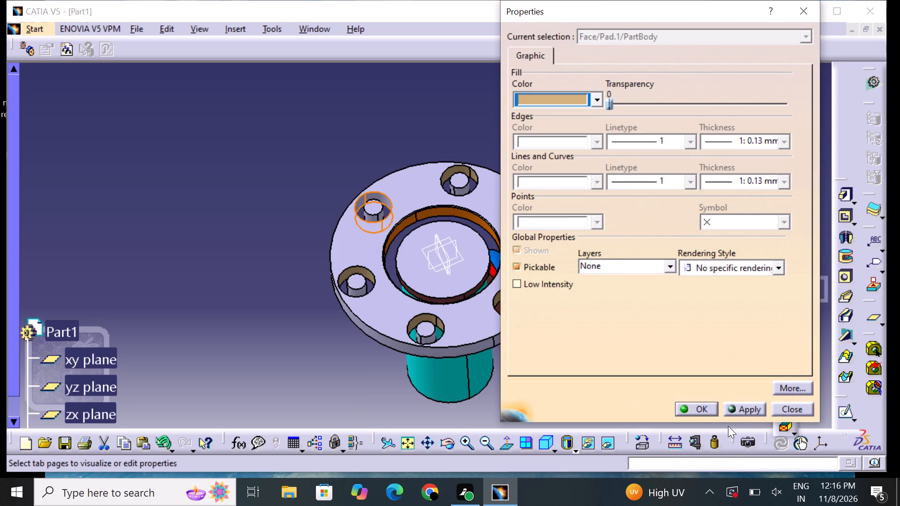
{"action": "left_click", "coordinate": [701, 409]}
{"action": "left_click", "coordinate": [621, 361]}
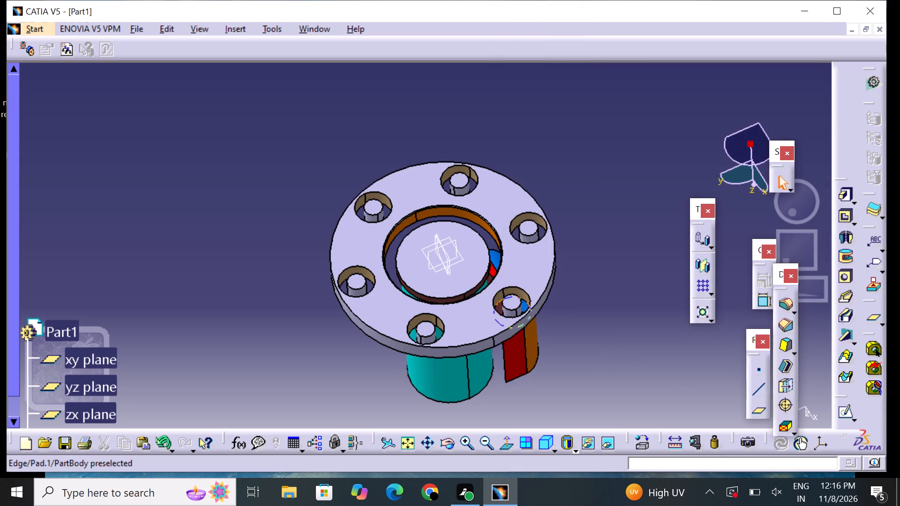
Set the fill colour of the small pin's round top face in the flange hole nearest the block to dark red.
{"action": "left_click", "coordinate": [515, 303]}
{"action": "right_click", "coordinate": [515, 303]}
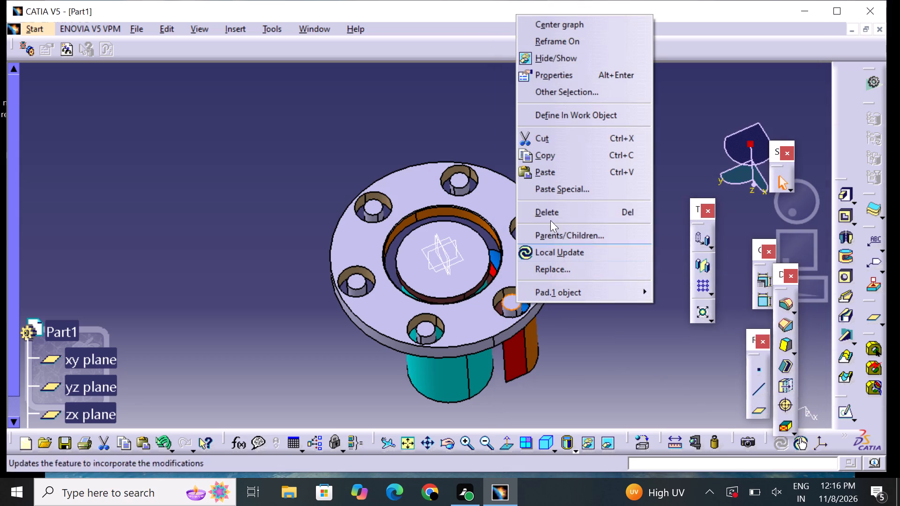
{"action": "left_click", "coordinate": [557, 75]}
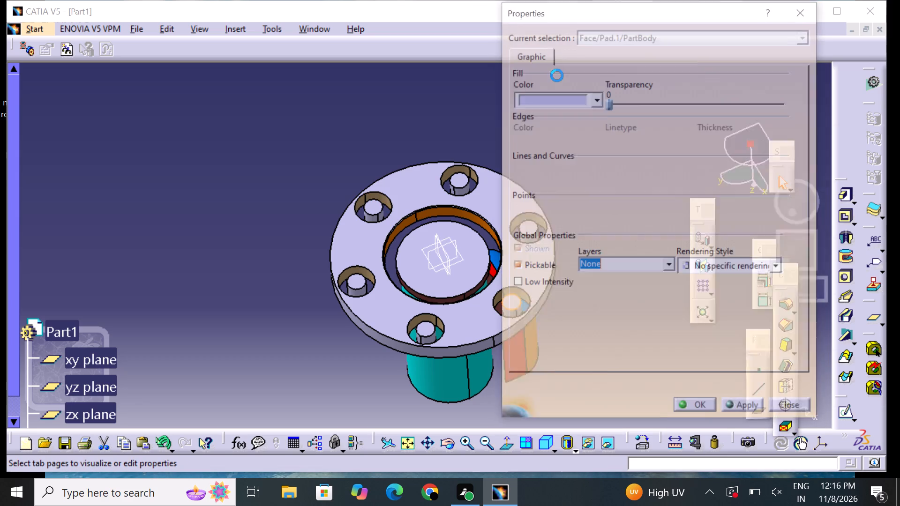
{"action": "left_click_drag", "start_coordinate": [564, 96], "coordinate": [562, 101]}
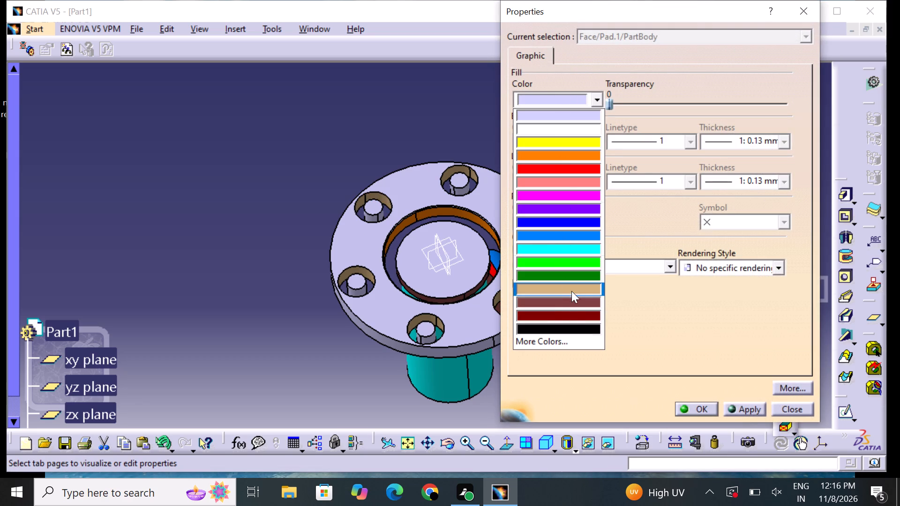
{"action": "left_click", "coordinate": [572, 317]}
{"action": "left_click", "coordinate": [697, 411]}
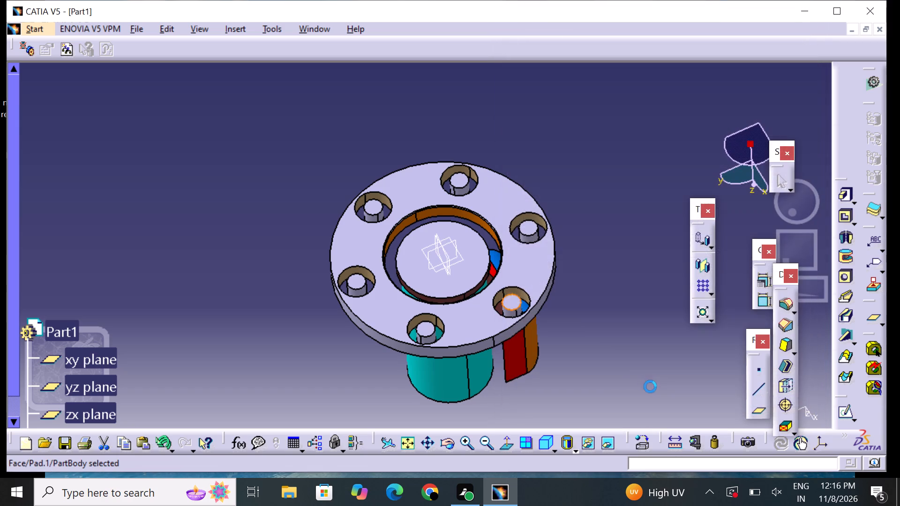
{"action": "left_click", "coordinate": [593, 353]}
Set the fill colour of the pin's round top face in the adjacent flange hole, farther from the cyan cylinder wall, to dark red.
{"action": "left_click", "coordinate": [529, 227]}
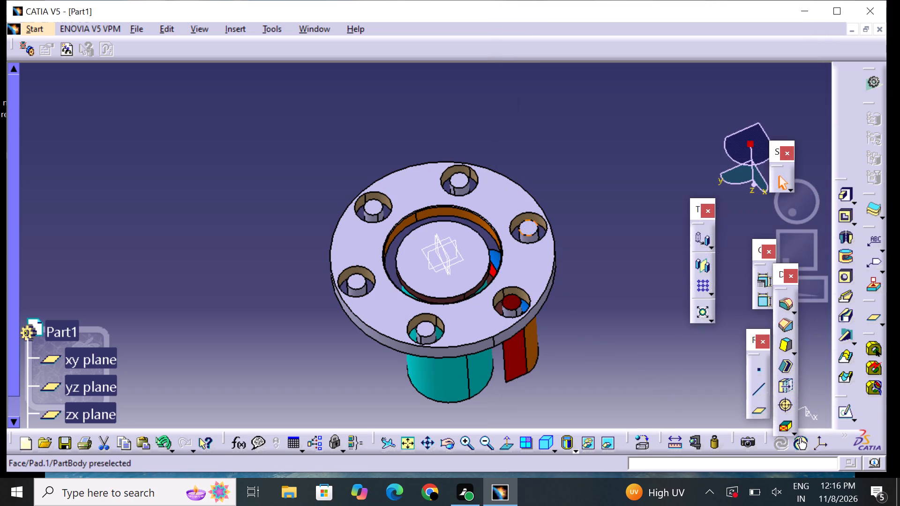
{"action": "right_click", "coordinate": [529, 227]}
{"action": "left_click", "coordinate": [573, 253]}
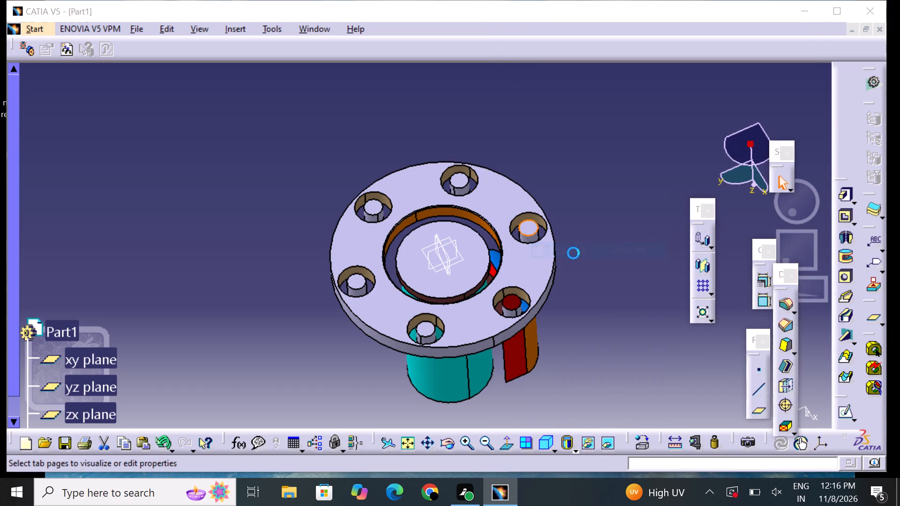
{"action": "left_click", "coordinate": [560, 98]}
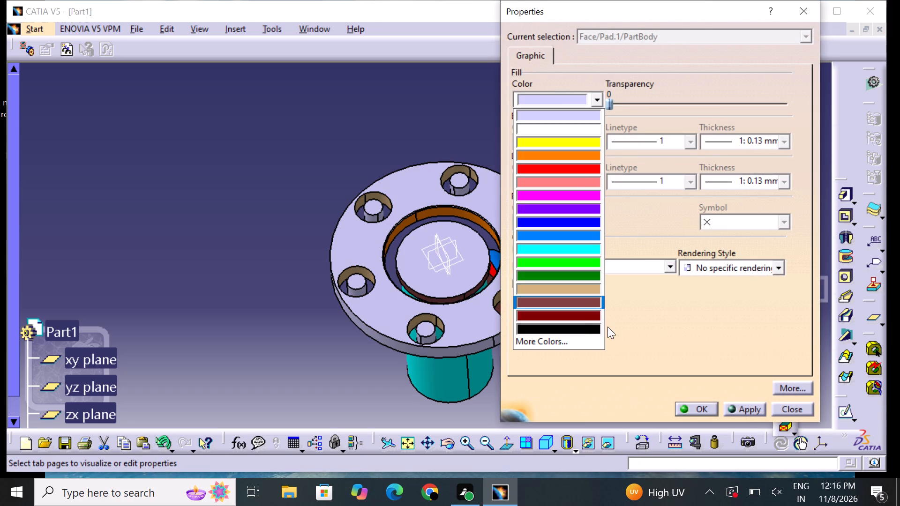
{"action": "left_click", "coordinate": [575, 318]}
{"action": "left_click", "coordinate": [696, 407]}
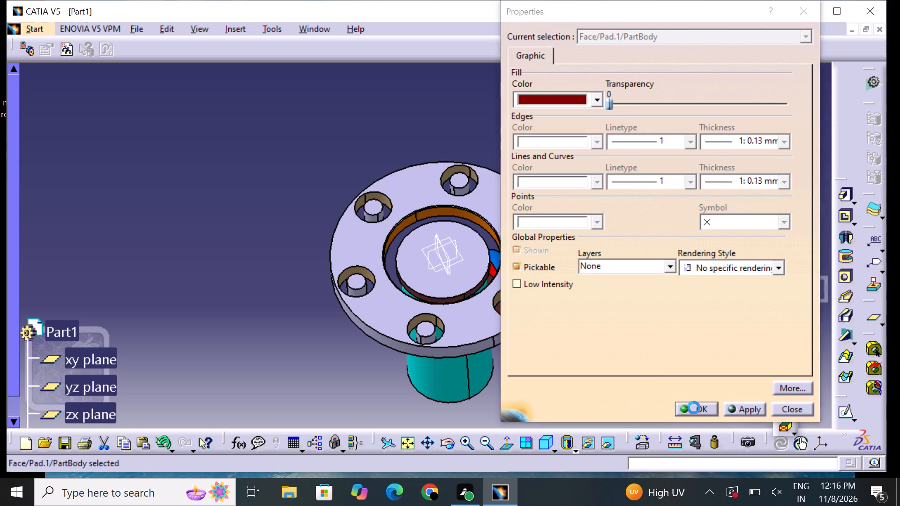
{"action": "left_click", "coordinate": [613, 377]}
Set the fill colour of the whole flange pad, Pad.1, to dark red.
{"action": "left_click", "coordinate": [432, 332]}
{"action": "right_click", "coordinate": [432, 332]}
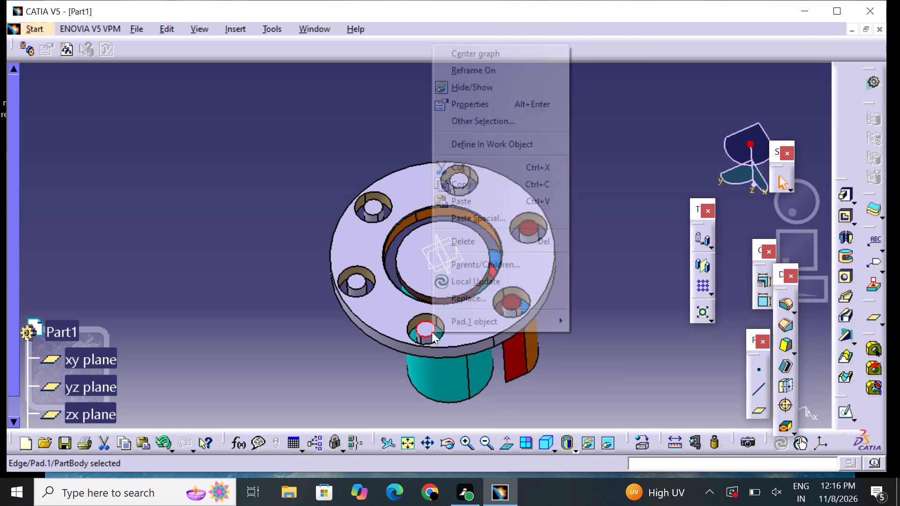
{"action": "left_click", "coordinate": [580, 401]}
{"action": "left_click", "coordinate": [420, 331]}
{"action": "right_click", "coordinate": [420, 331]}
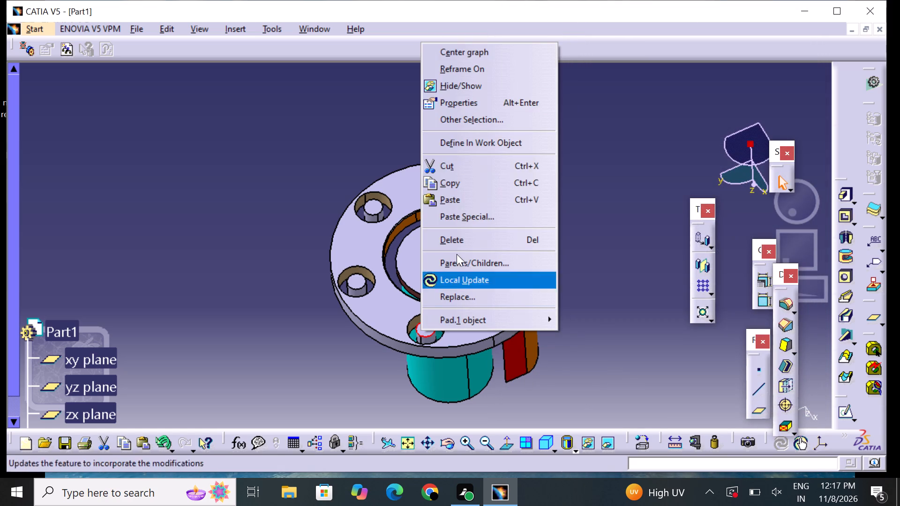
{"action": "left_click", "coordinate": [459, 106]}
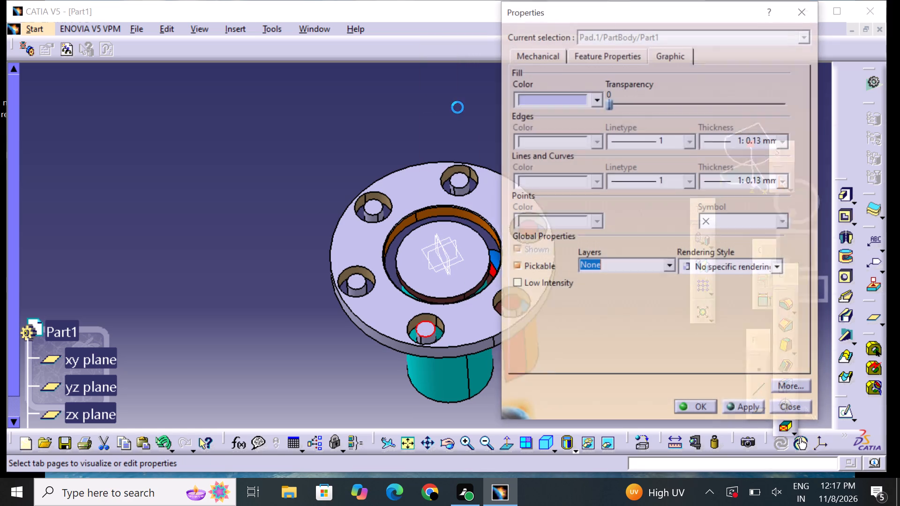
{"action": "left_click_drag", "start_coordinate": [541, 90], "coordinate": [544, 107]}
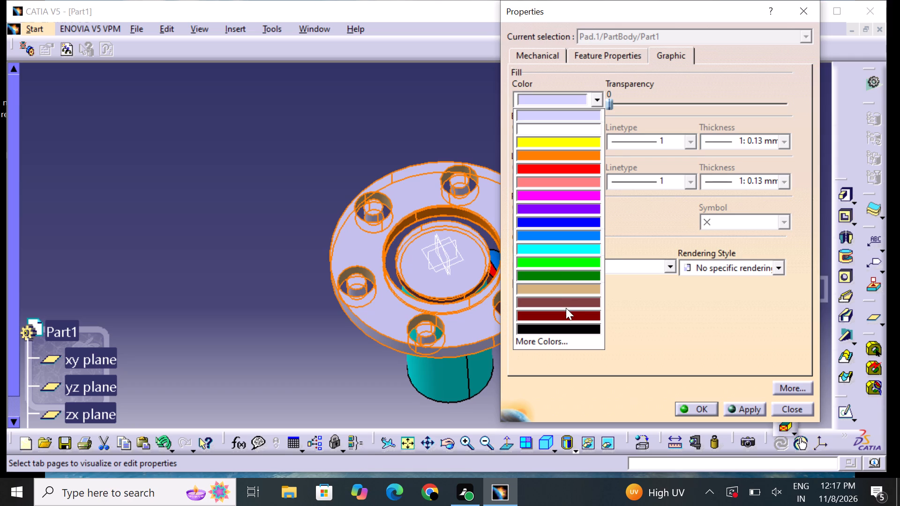
{"action": "left_click", "coordinate": [566, 308]}
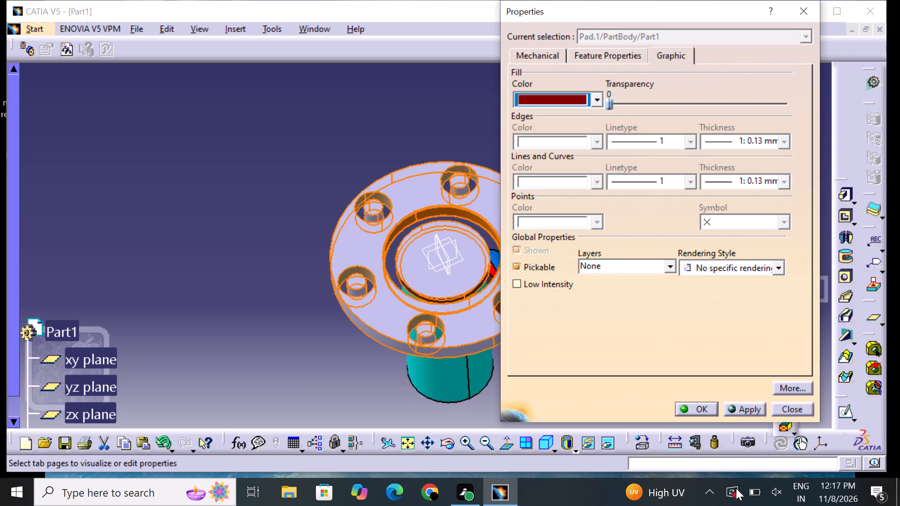
{"action": "left_click", "coordinate": [697, 407]}
{"action": "left_click", "coordinate": [604, 388]}
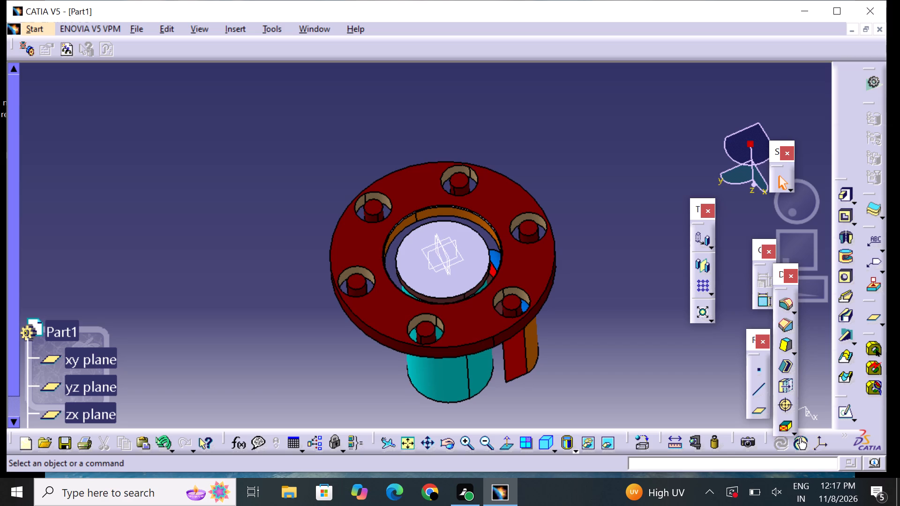
Examine the face colours of the flange, hole pins, cylinder and filleted block from several sides and closer up.
{"action": "middle_click_drag", "start_coordinate": [278, 217], "coordinate": [530, 247]}
{"action": "right_click_drag", "start_coordinate": [278, 217], "coordinate": [530, 247]}
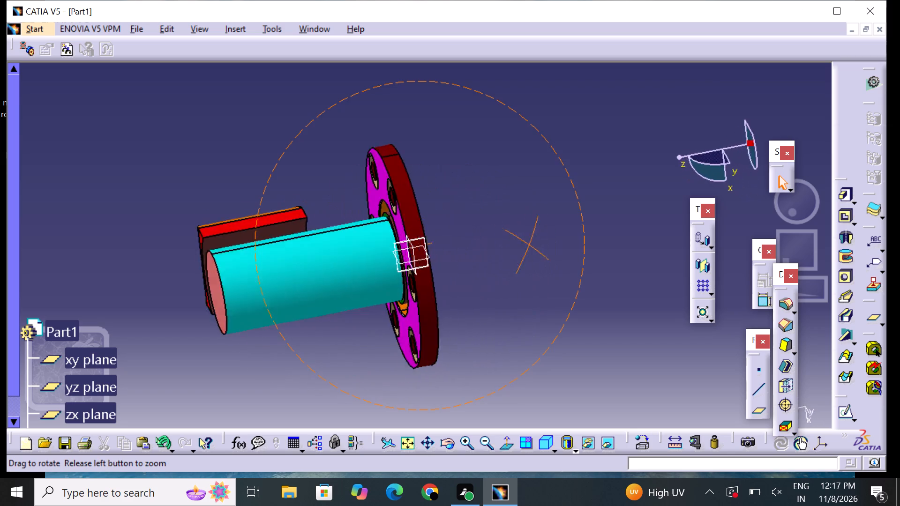
{"action": "middle_click_drag", "start_coordinate": [530, 247], "coordinate": [295, 292]}
{"action": "right_click_drag", "start_coordinate": [530, 247], "coordinate": [296, 291]}
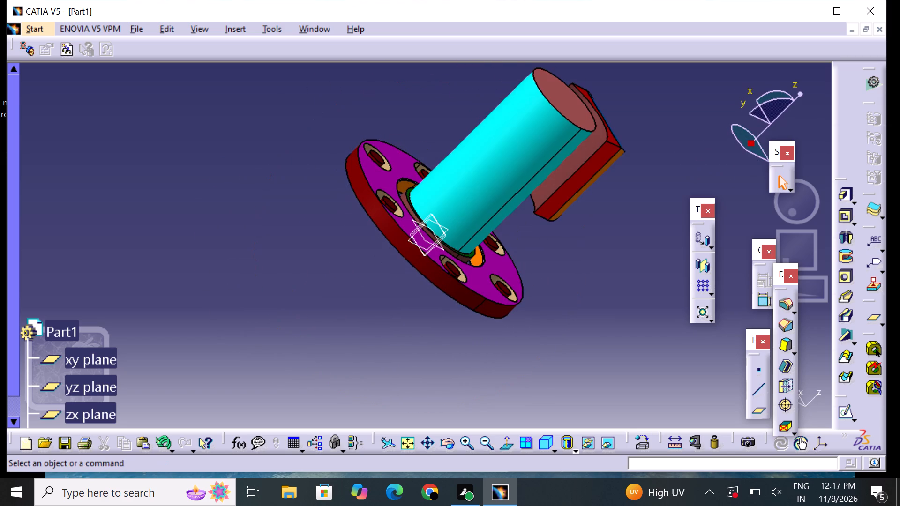
{"action": "middle_click_drag", "start_coordinate": [572, 240], "coordinate": [413, 175]}
{"action": "right_click_drag", "start_coordinate": [572, 240], "coordinate": [413, 175]}
{"action": "middle_click_drag", "start_coordinate": [595, 167], "coordinate": [565, 193]}
{"action": "right_click_drag", "start_coordinate": [594, 169], "coordinate": [565, 193]}
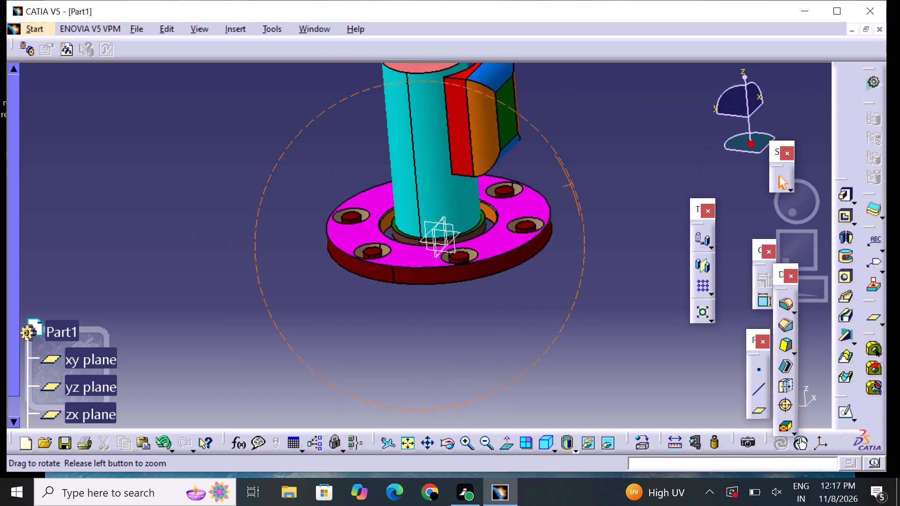
{"action": "middle_click_drag", "start_coordinate": [565, 193], "coordinate": [544, 205]}
{"action": "right_click_drag", "start_coordinate": [565, 193], "coordinate": [544, 205]}
{"action": "middle_click_drag", "start_coordinate": [584, 162], "coordinate": [578, 279]}
{"action": "middle_click_drag", "start_coordinate": [300, 193], "coordinate": [297, 181]}
{"action": "right_click_drag", "start_coordinate": [300, 193], "coordinate": [297, 181]}
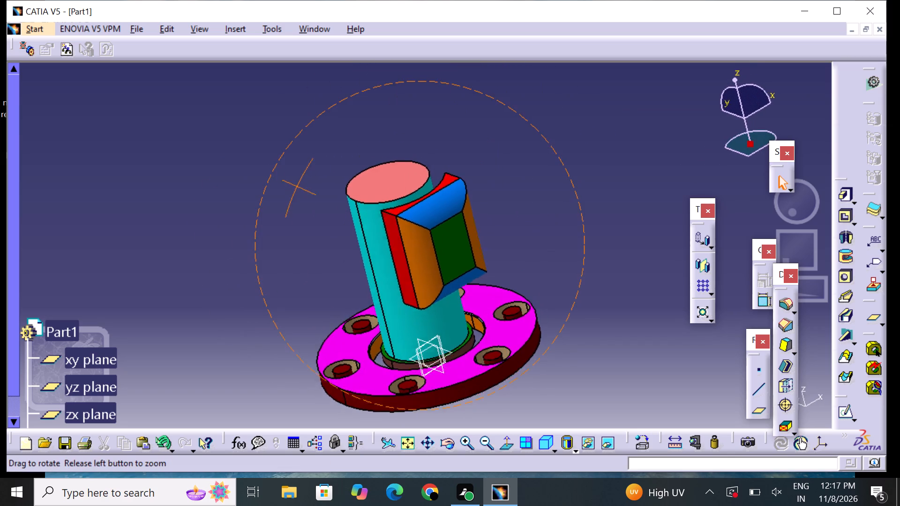
{"action": "middle_click_drag", "start_coordinate": [297, 181], "coordinate": [329, 143]}
{"action": "right_click_drag", "start_coordinate": [297, 181], "coordinate": [329, 143]}
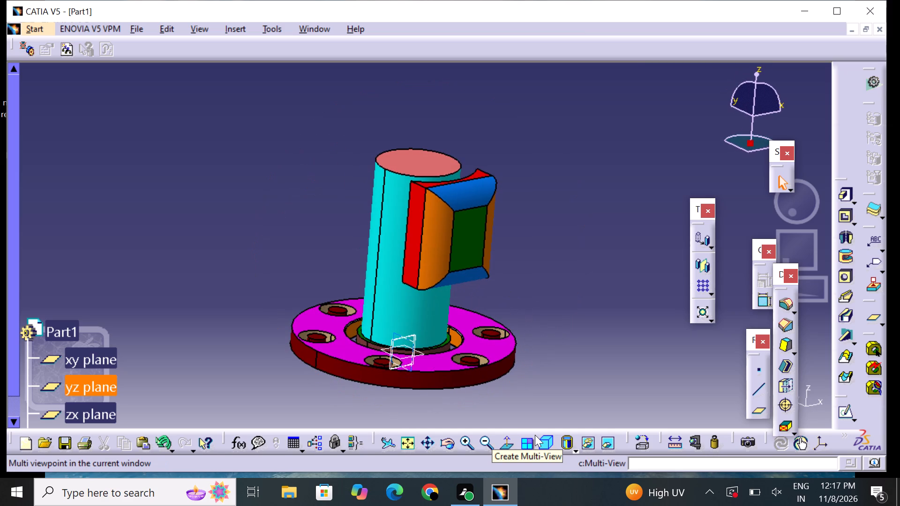
{"action": "left_click", "coordinate": [461, 444]}
{"action": "middle_click_drag", "start_coordinate": [476, 395], "coordinate": [517, 333]}
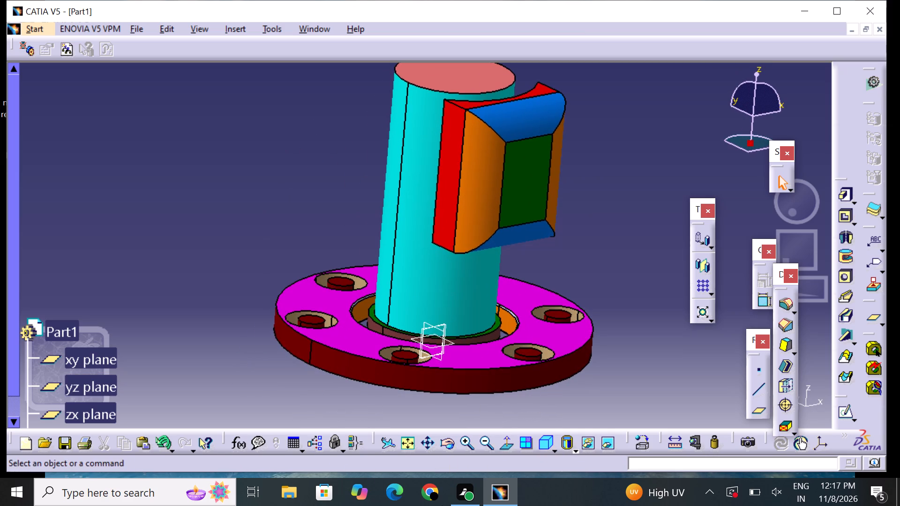
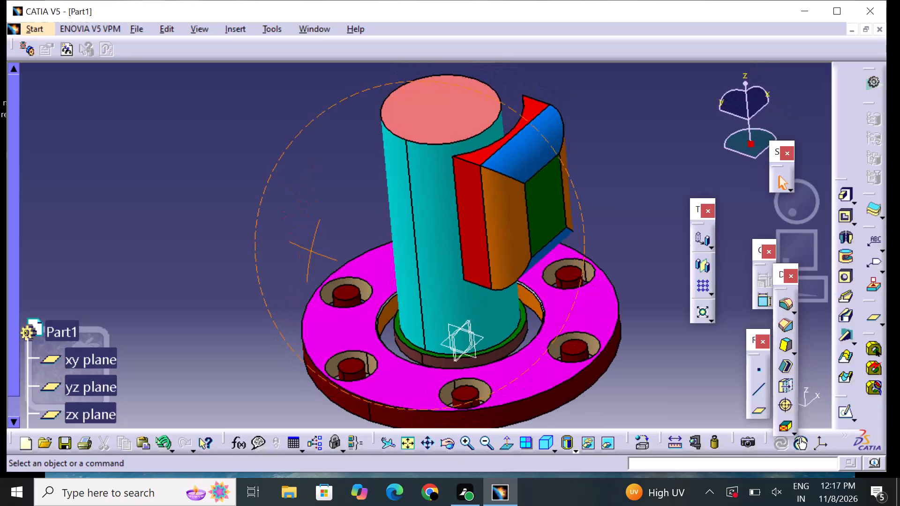
Set the fill colour of the flange's outer cylindrical rim face to orange.
{"action": "middle_click_drag", "start_coordinate": [630, 257], "coordinate": [609, 208]}
{"action": "right_click_drag", "start_coordinate": [630, 257], "coordinate": [609, 208]}
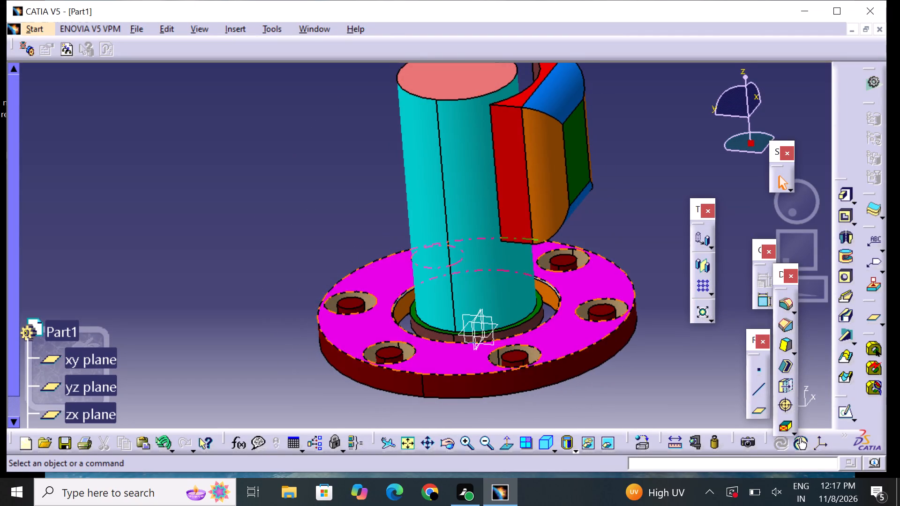
{"action": "left_click", "coordinate": [536, 378]}
{"action": "right_click", "coordinate": [536, 378]}
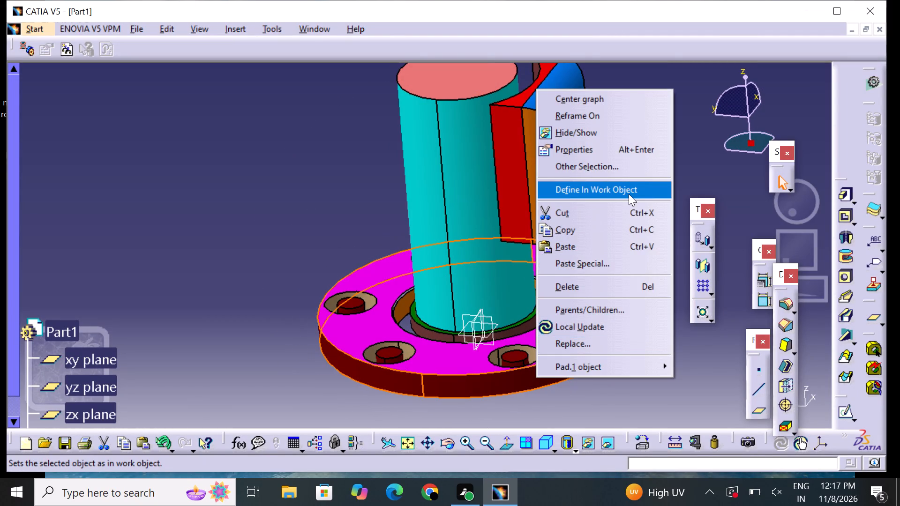
{"action": "left_click", "coordinate": [603, 152]}
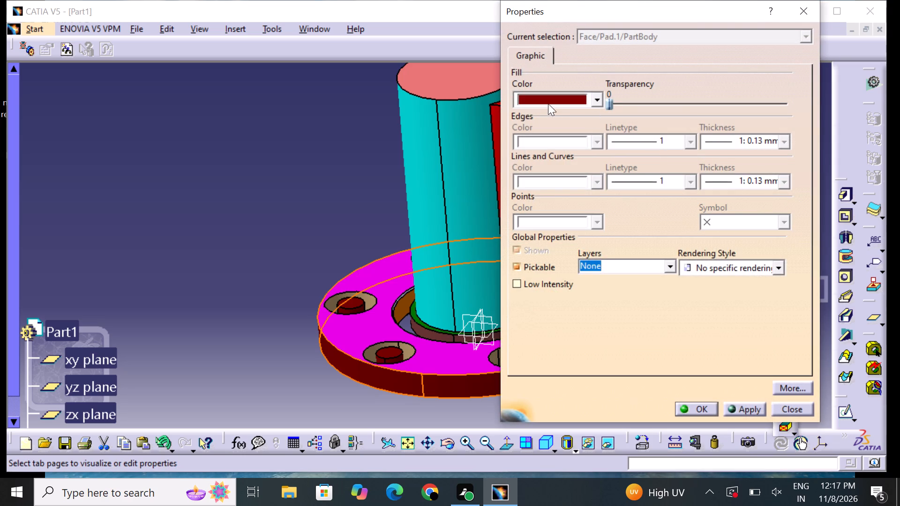
{"action": "left_click", "coordinate": [549, 102]}
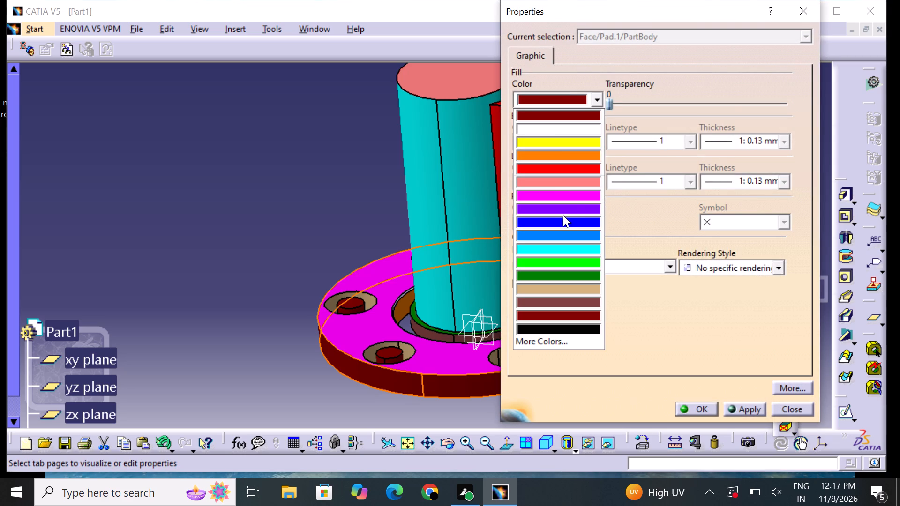
{"action": "left_click", "coordinate": [578, 157]}
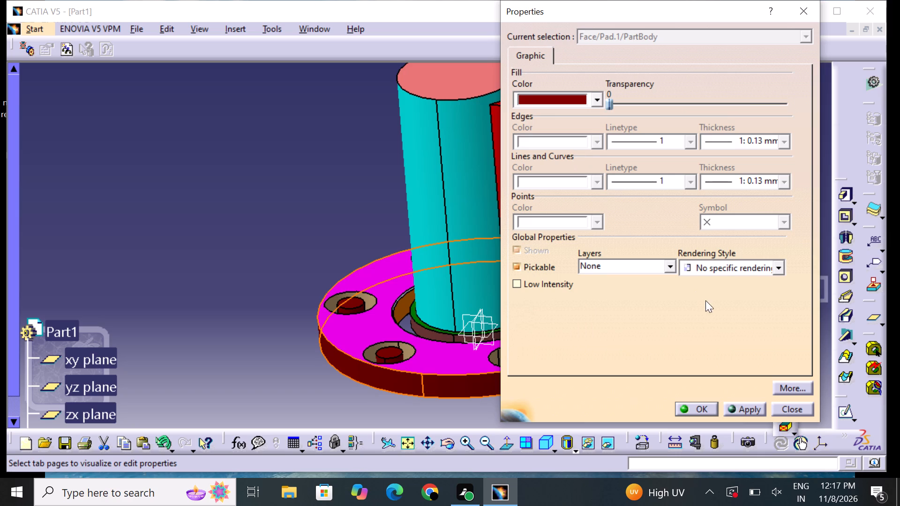
{"action": "left_click", "coordinate": [706, 411]}
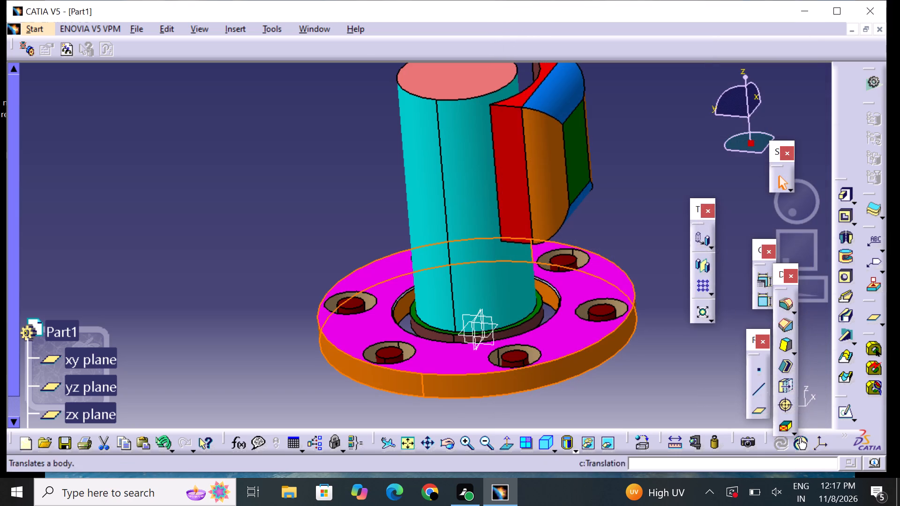
{"action": "left_click", "coordinate": [660, 220]}
Examine the coloured flange, hole pins, cylinder and filleted block from below, above and the block side.
{"action": "middle_click_drag", "start_coordinate": [650, 268], "coordinate": [435, 186]}
{"action": "right_click_drag", "start_coordinate": [651, 269], "coordinate": [435, 186]}
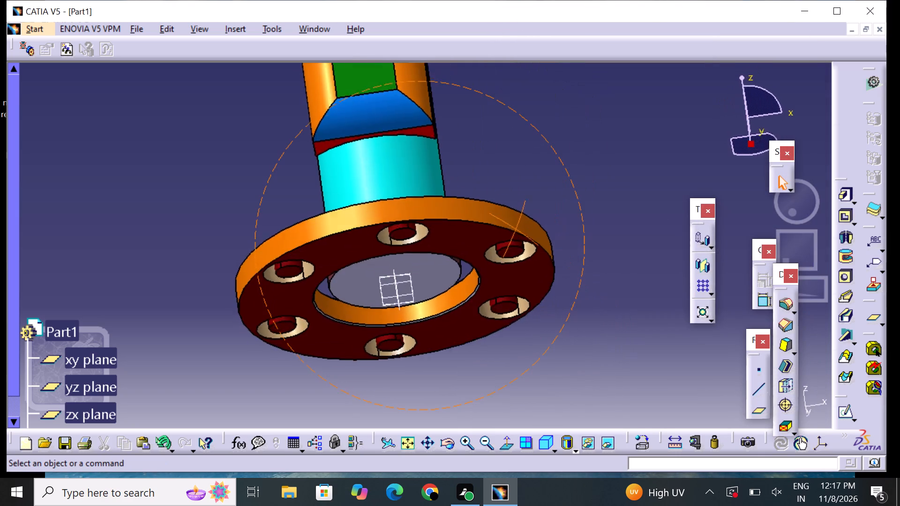
{"action": "middle_click_drag", "start_coordinate": [435, 186], "coordinate": [438, 94]}
{"action": "right_click_drag", "start_coordinate": [435, 186], "coordinate": [429, 129]}
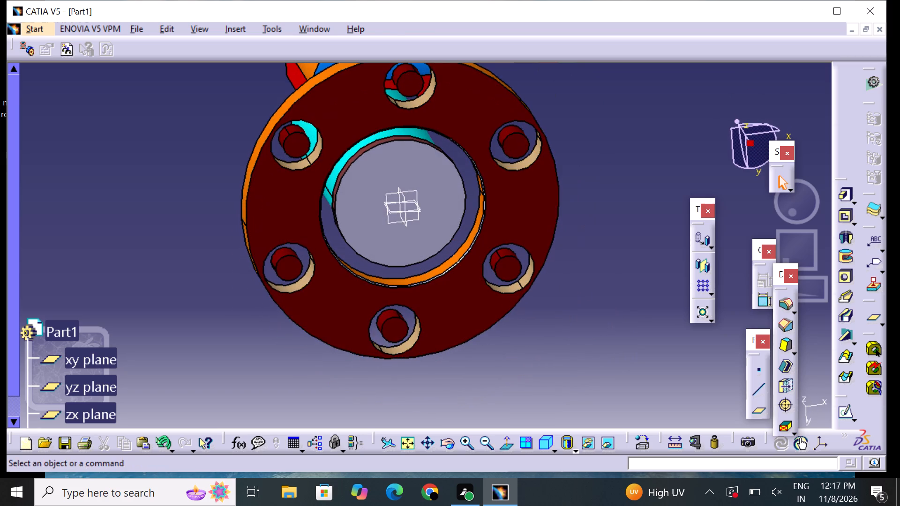
{"action": "middle_click_drag", "start_coordinate": [536, 82], "coordinate": [597, 200]}
{"action": "right_click_drag", "start_coordinate": [532, 100], "coordinate": [597, 200]}
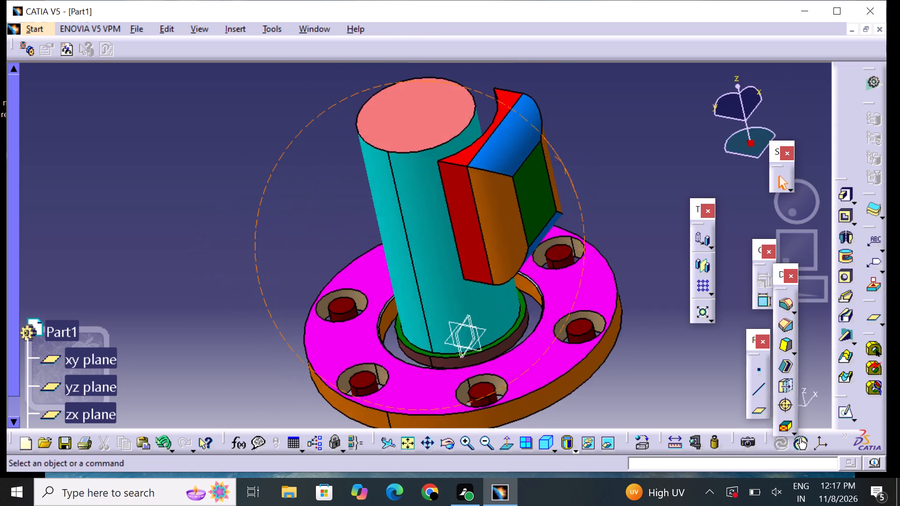
{"action": "right_click_drag", "start_coordinate": [597, 200], "coordinate": [596, 200]}
{"action": "middle_click_drag", "start_coordinate": [597, 200], "coordinate": [595, 203]}
{"action": "middle_click_drag", "start_coordinate": [614, 177], "coordinate": [448, 299]}
{"action": "right_click_drag", "start_coordinate": [614, 177], "coordinate": [448, 299]}
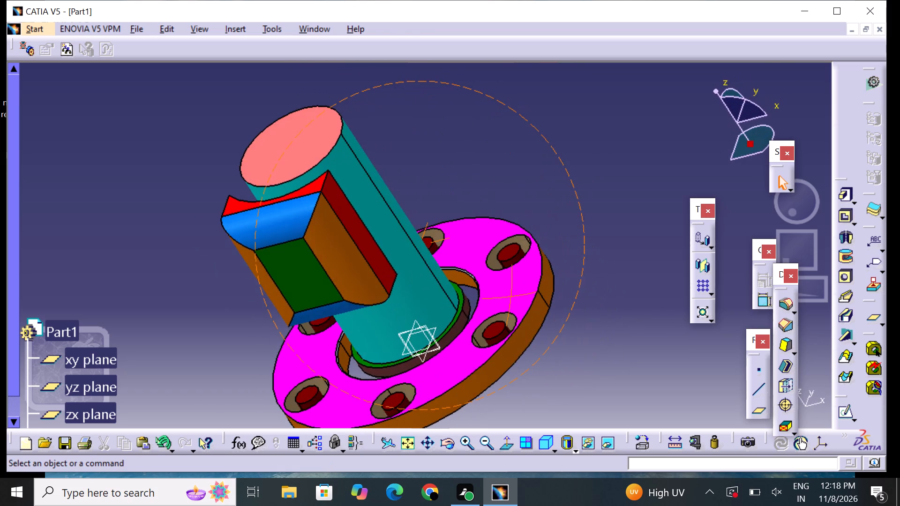
{"action": "right_click_drag", "start_coordinate": [448, 299], "coordinate": [451, 282]}
{"action": "middle_click_drag", "start_coordinate": [448, 299], "coordinate": [451, 281]}
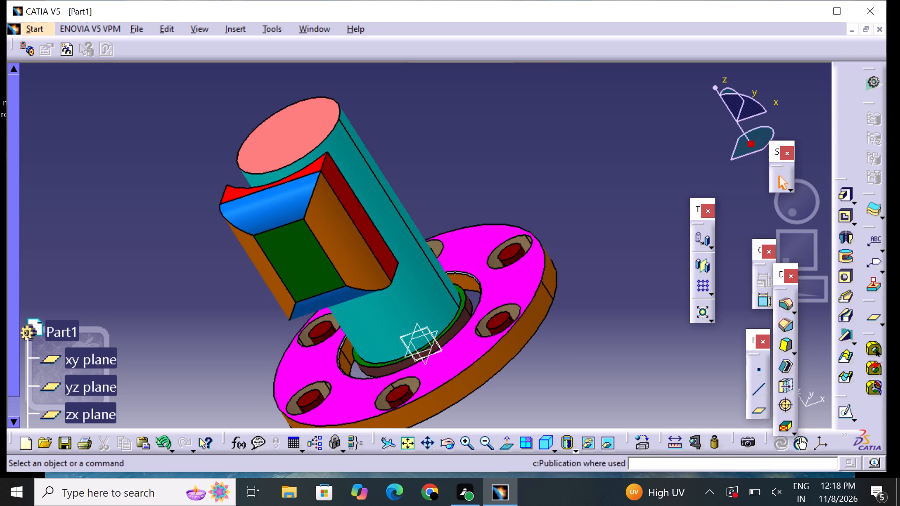
{"action": "middle_click", "coordinate": [135, 198]}
{"action": "right_click", "coordinate": [135, 204]}
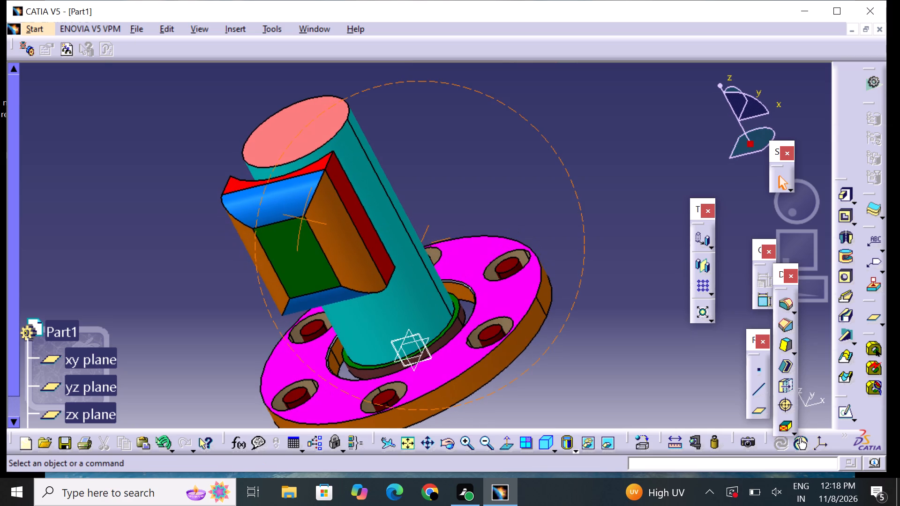
{"action": "left_click", "coordinate": [235, 98]}
{"action": "right_click", "coordinate": [233, 98]}
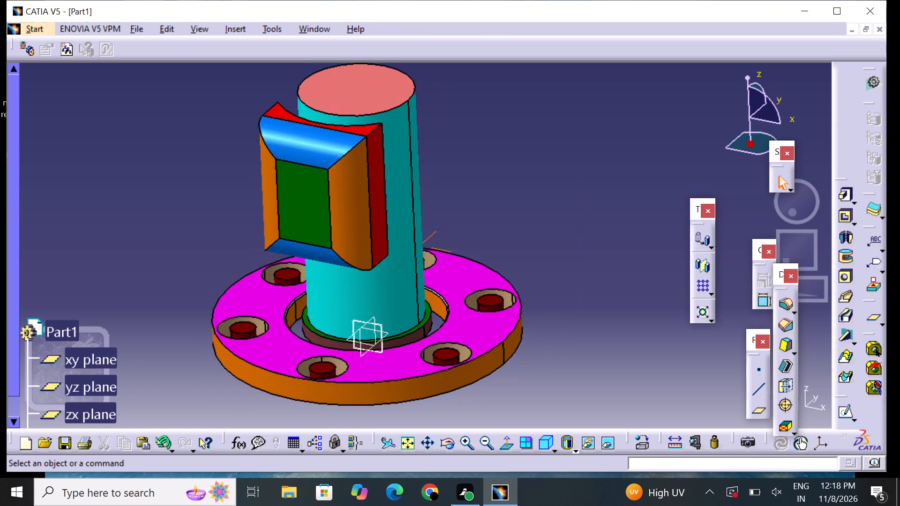
{"action": "right_click", "coordinate": [227, 120]}
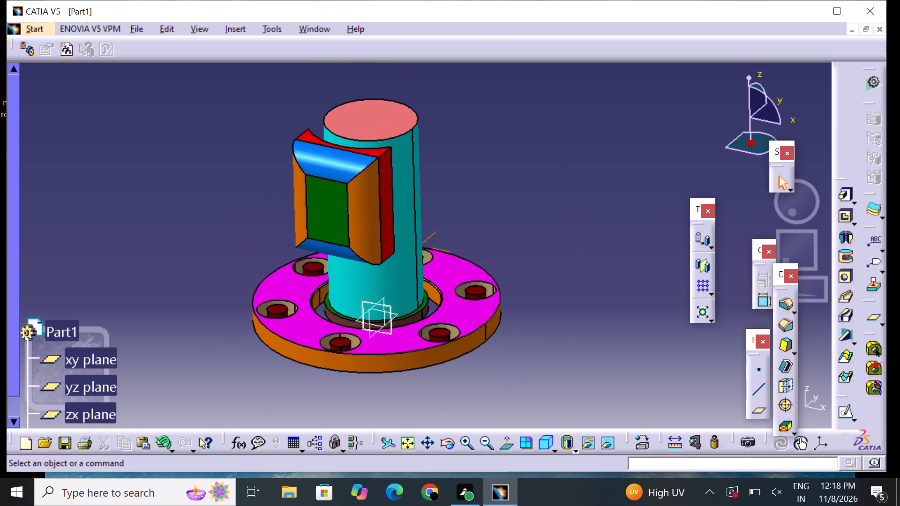
{"action": "left_click", "coordinate": [231, 120]}
{"action": "middle_click", "coordinate": [233, 122]}
{"action": "left_click", "coordinate": [236, 123]}
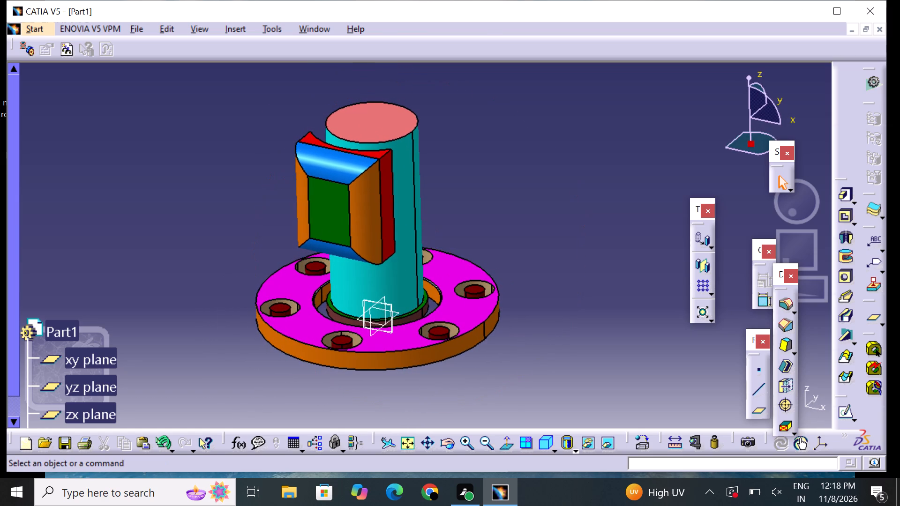
{"action": "middle_click_drag", "start_coordinate": [235, 160], "coordinate": [306, 165]}
{"action": "right_click_drag", "start_coordinate": [235, 160], "coordinate": [306, 164]}
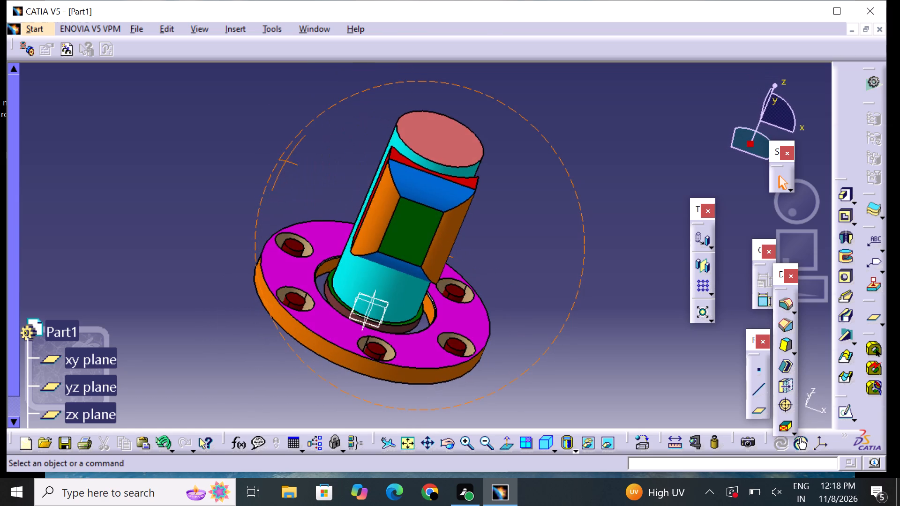
{"action": "left_click", "coordinate": [473, 436]}
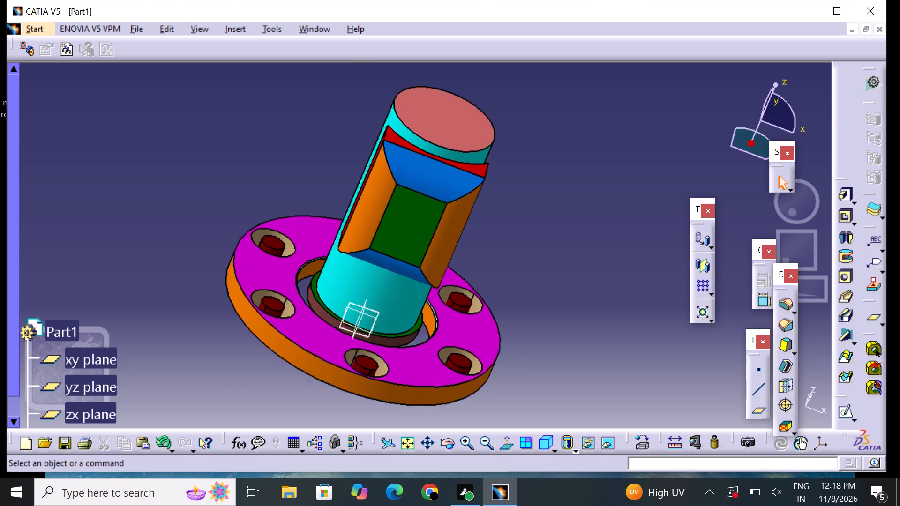
{"action": "middle_click_drag", "start_coordinate": [512, 310], "coordinate": [533, 240]}
{"action": "right_click_drag", "start_coordinate": [522, 292], "coordinate": [533, 240]}
{"action": "scroll", "coordinate": [535, 178], "scroll_direction": "up", "scroll_amount": 1}
{"action": "middle_click_drag", "start_coordinate": [536, 176], "coordinate": [531, 227]}
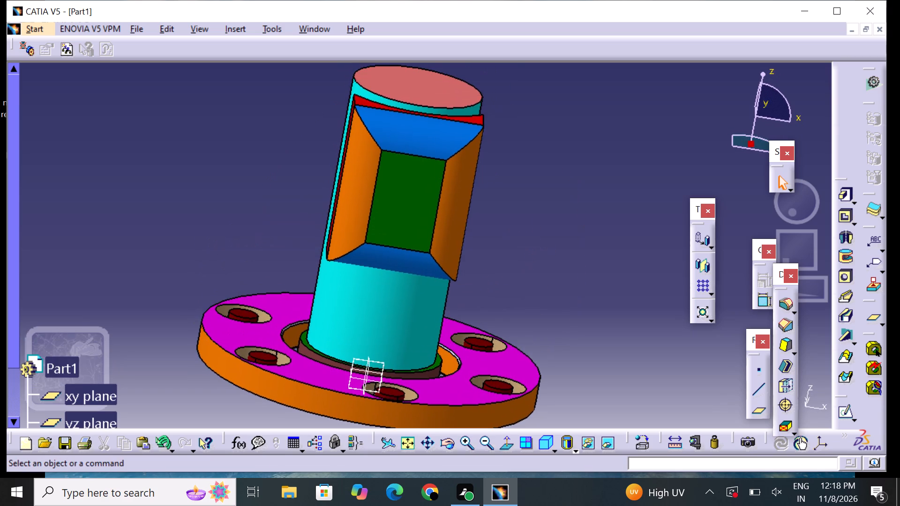
{"action": "middle_click_drag", "start_coordinate": [559, 226], "coordinate": [566, 202]}
{"action": "right_click_drag", "start_coordinate": [559, 226], "coordinate": [566, 202]}
{"action": "middle_click_drag", "start_coordinate": [523, 177], "coordinate": [524, 215]}
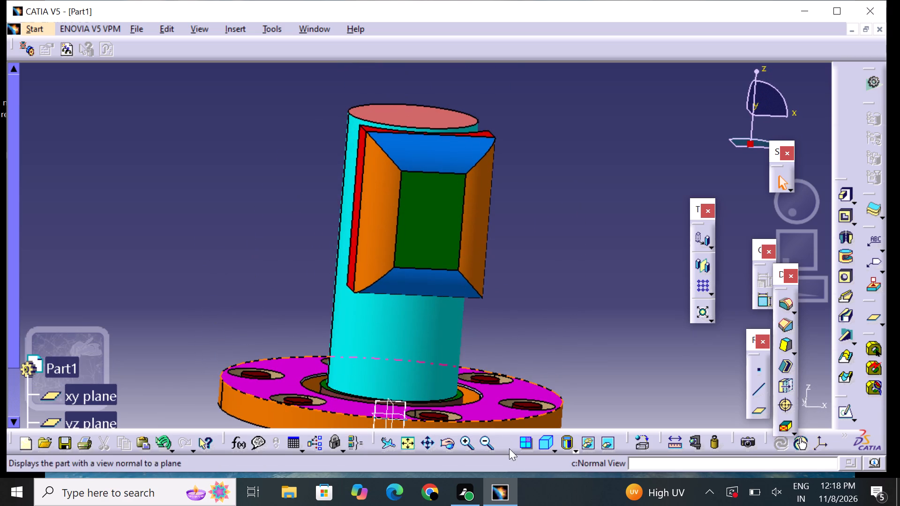
{"action": "left_click", "coordinate": [491, 441]}
{"action": "middle_click_drag", "start_coordinate": [537, 275], "coordinate": [553, 239]}
{"action": "middle_click_drag", "start_coordinate": [553, 236], "coordinate": [539, 221]}
{"action": "scroll", "coordinate": [553, 236], "scroll_direction": "up", "scroll_amount": 1}
{"action": "right_click_drag", "start_coordinate": [546, 226], "coordinate": [539, 221]}
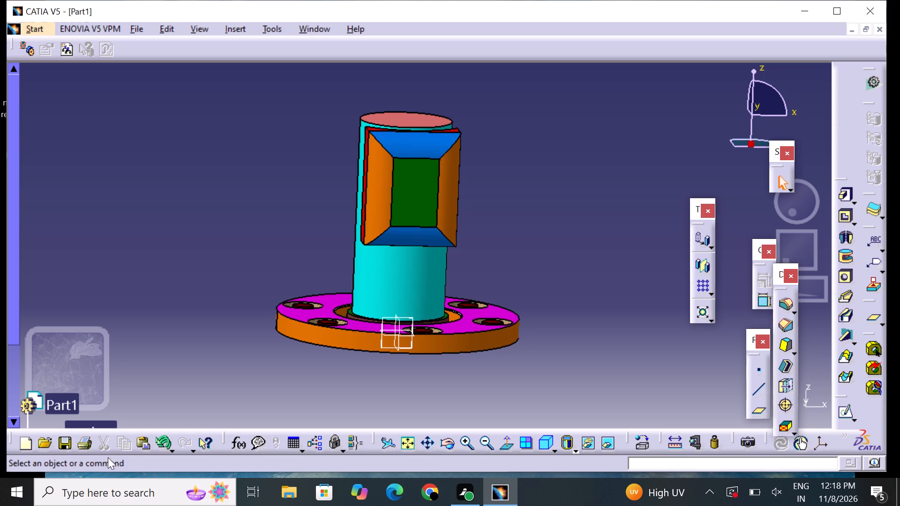
Save the part to the Desktop as a CATPart file named RT.
{"action": "left_click", "coordinate": [68, 440]}
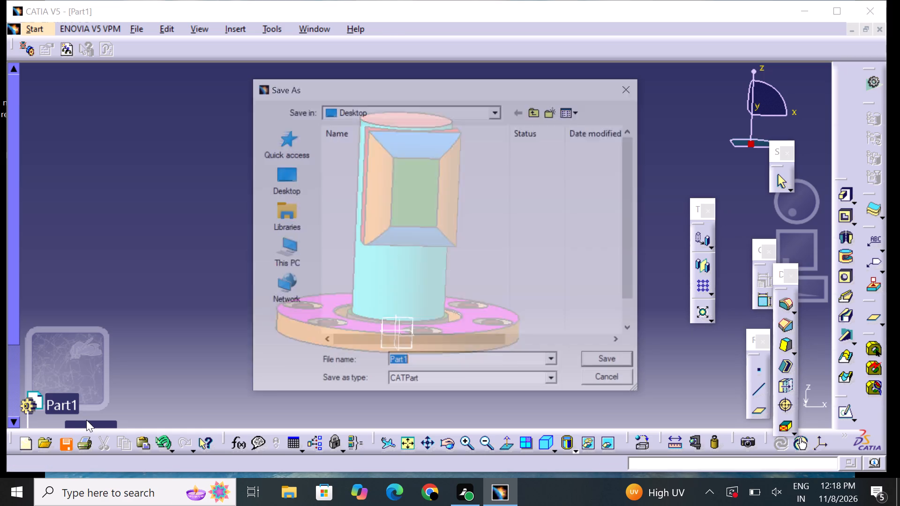
{"action": "key", "text": "BackSpace"}
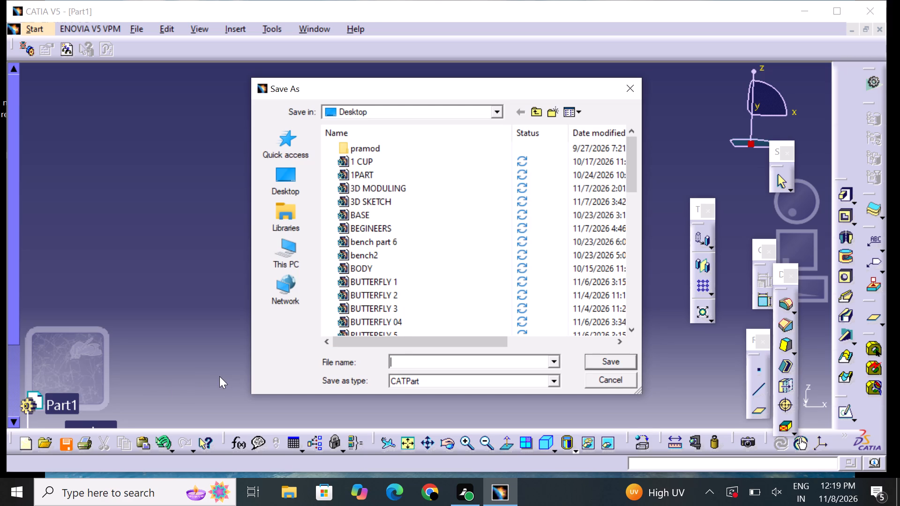
{"action": "key", "text": "r"}
{"action": "key", "text": "t"}
{"action": "left_click", "coordinate": [620, 358]}
Print the current model view to a PDF document named RT DOC on the Desktop.
{"action": "left_click", "coordinate": [90, 452]}
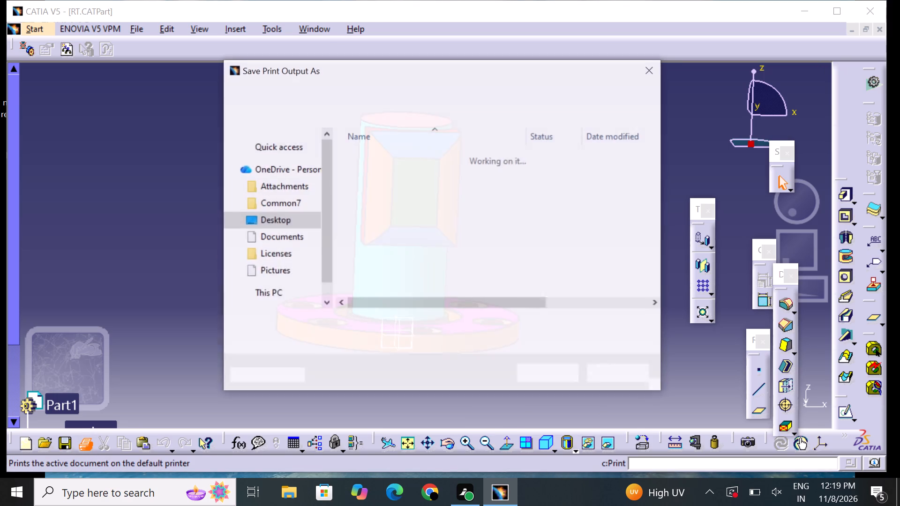
{"action": "type", "text": "RT DO"}
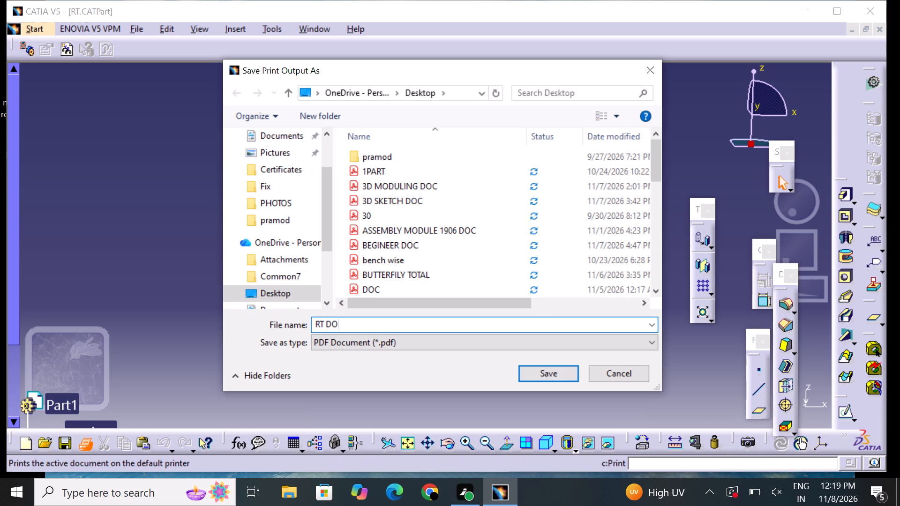
{"action": "key", "text": "c"}
{"action": "left_click", "coordinate": [546, 374]}
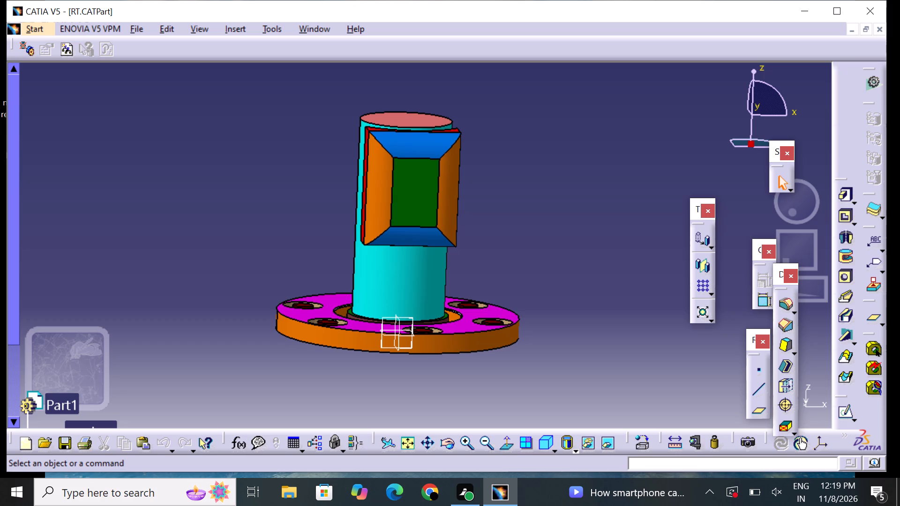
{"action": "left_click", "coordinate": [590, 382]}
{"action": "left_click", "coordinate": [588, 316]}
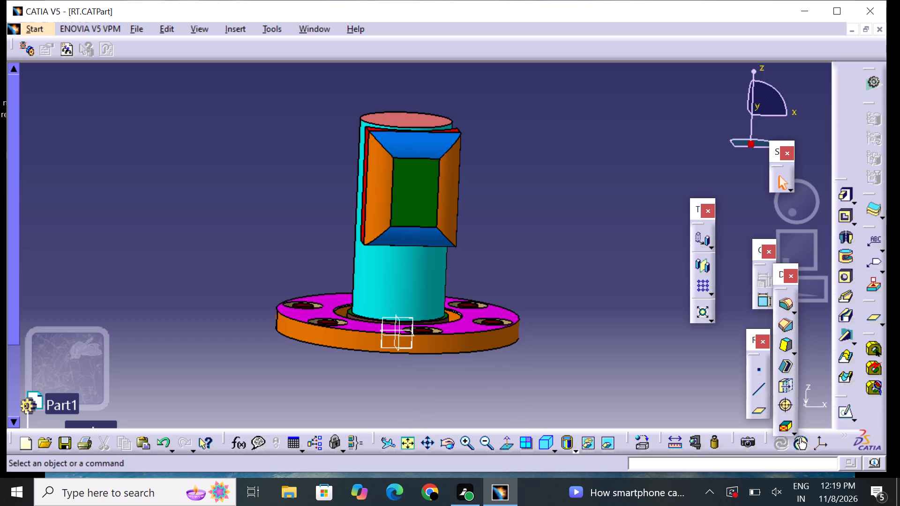
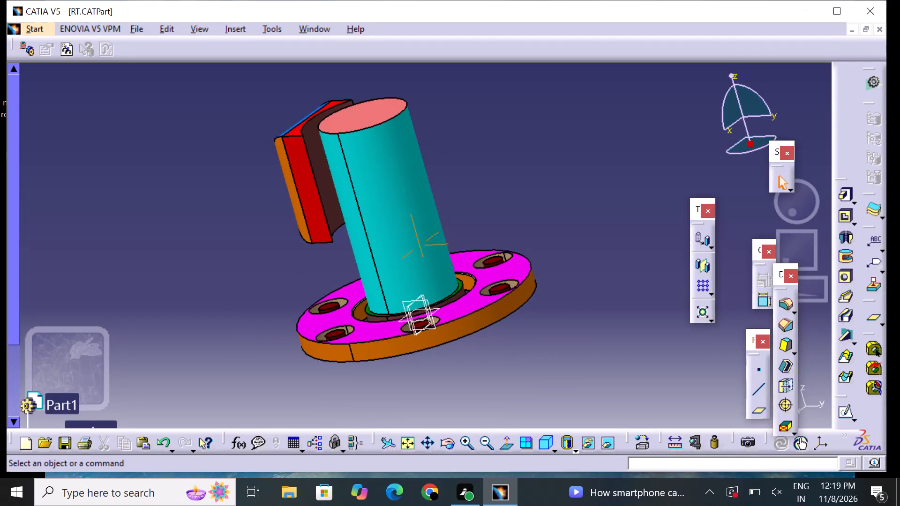
Examine the coloured flange, cylinder and filleted block from the side and from above.
{"action": "middle_click_drag", "start_coordinate": [577, 191], "coordinate": [581, 269]}
{"action": "right_click_drag", "start_coordinate": [580, 205], "coordinate": [581, 269]}
{"action": "middle_click_drag", "start_coordinate": [479, 92], "coordinate": [475, 109]}
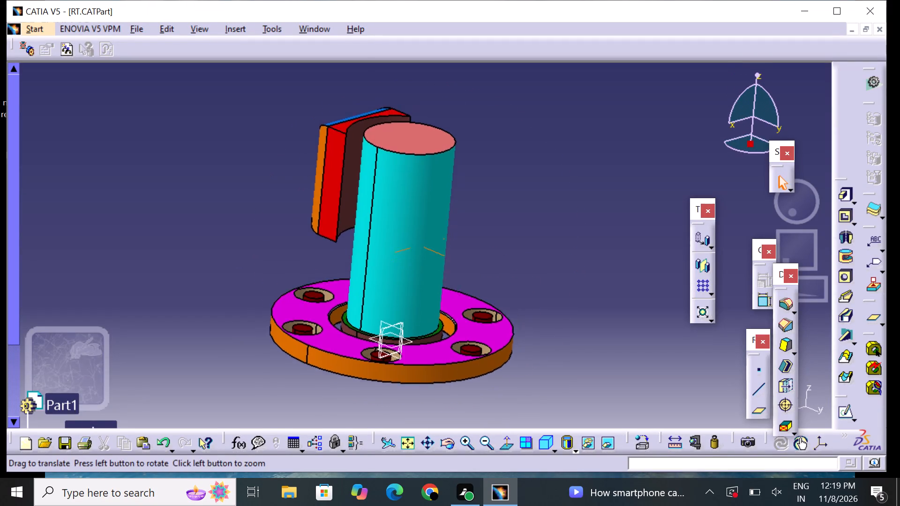
{"action": "middle_click_drag", "start_coordinate": [475, 109], "coordinate": [479, 155]}
{"action": "right_click_drag", "start_coordinate": [474, 110], "coordinate": [479, 155]}
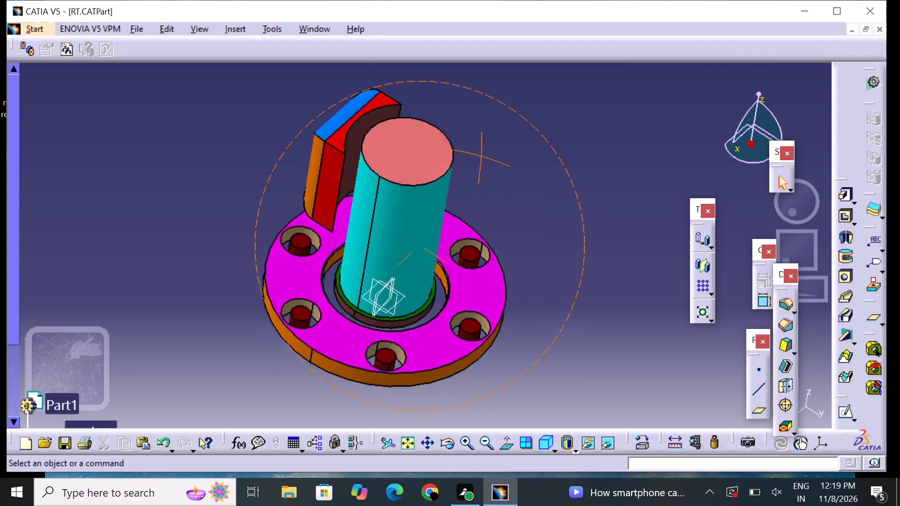
{"action": "middle_click_drag", "start_coordinate": [479, 155], "coordinate": [445, 134]}
{"action": "right_click_drag", "start_coordinate": [479, 155], "coordinate": [442, 134]}
{"action": "middle_click_drag", "start_coordinate": [282, 249], "coordinate": [346, 220]}
{"action": "right_click_drag", "start_coordinate": [289, 246], "coordinate": [346, 220]}
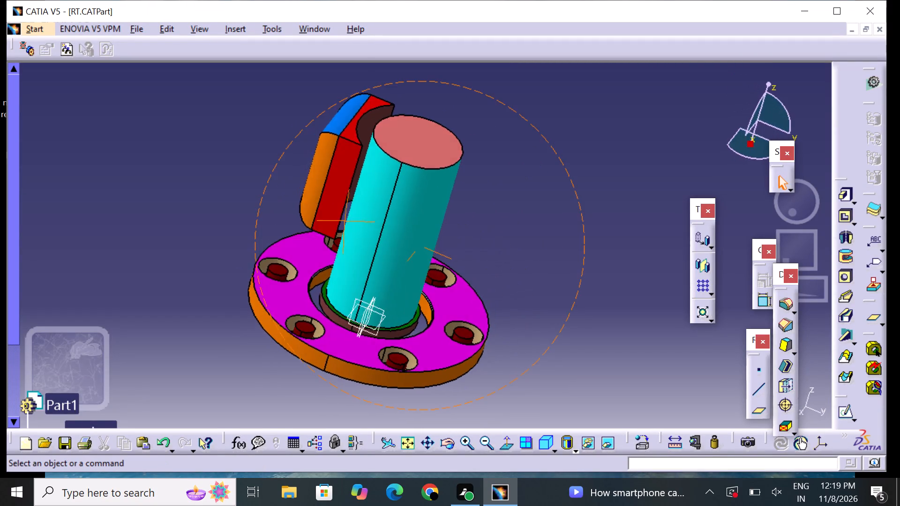
{"action": "right_click_drag", "start_coordinate": [346, 220], "coordinate": [353, 214]}
{"action": "middle_click_drag", "start_coordinate": [346, 220], "coordinate": [354, 213]}
{"action": "middle_click_drag", "start_coordinate": [539, 328], "coordinate": [534, 272]}
{"action": "right_click_drag", "start_coordinate": [539, 328], "coordinate": [534, 272]}
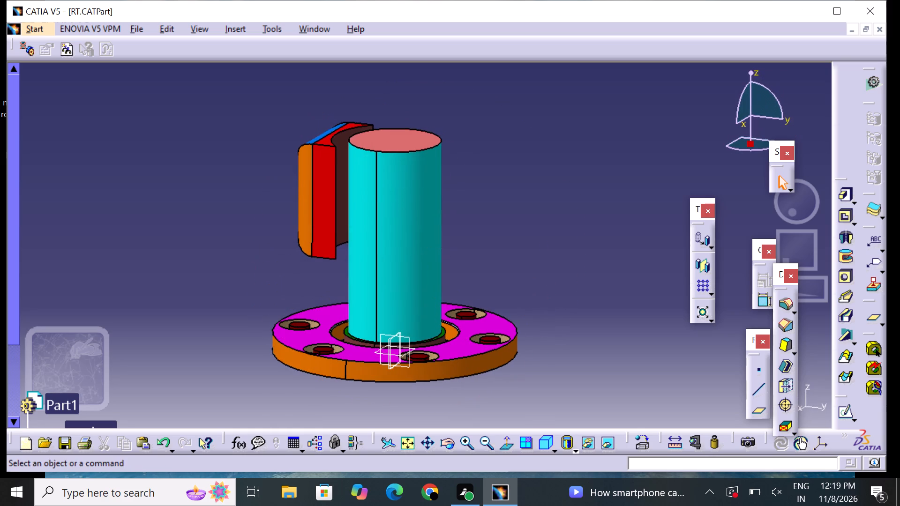
{"action": "middle_click_drag", "start_coordinate": [494, 220], "coordinate": [506, 208]}
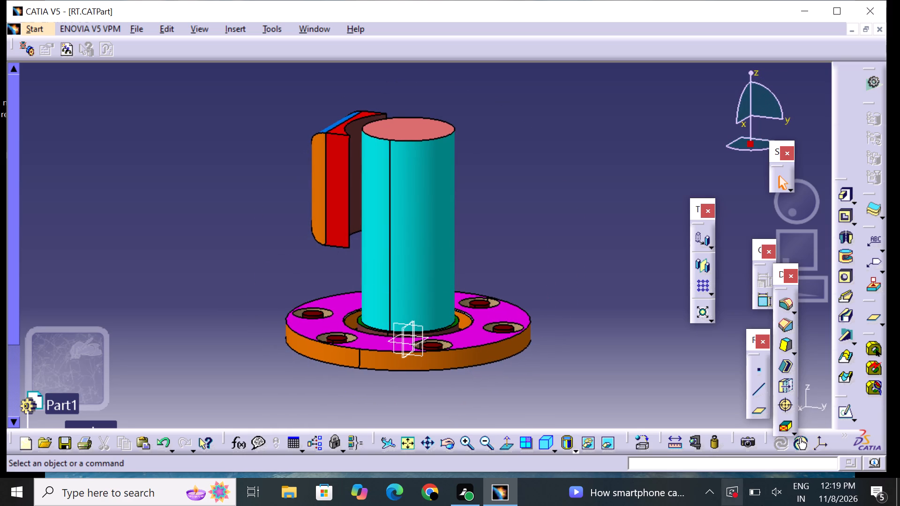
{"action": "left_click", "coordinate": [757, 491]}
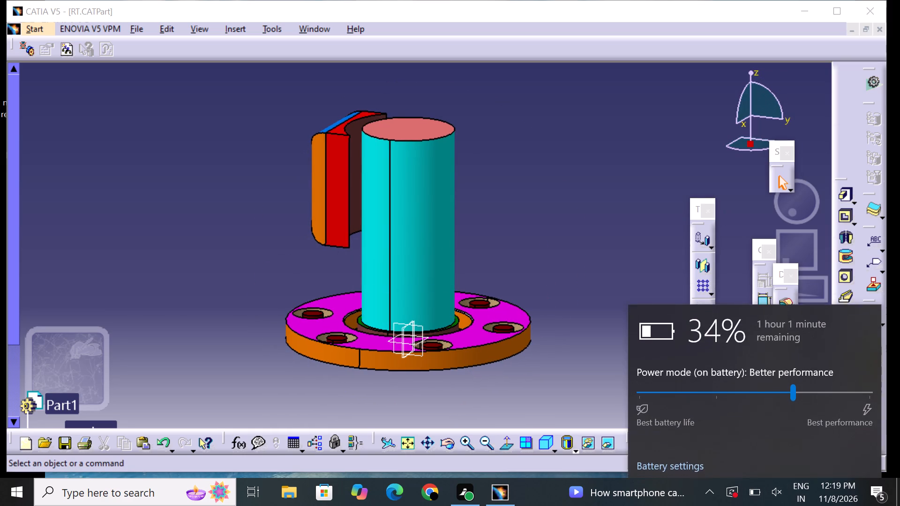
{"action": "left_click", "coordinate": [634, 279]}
Set the fill colour of the flange's flat underside face to dark green.
{"action": "middle_click_drag", "start_coordinate": [474, 201], "coordinate": [441, 264]}
{"action": "right_click_drag", "start_coordinate": [475, 201], "coordinate": [441, 264]}
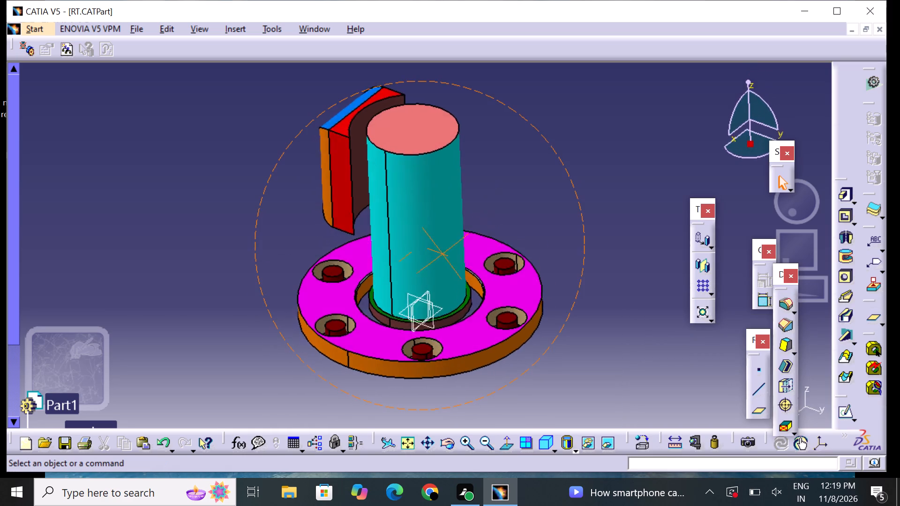
{"action": "middle_click_drag", "start_coordinate": [441, 264], "coordinate": [439, 332]}
{"action": "right_click_drag", "start_coordinate": [441, 264], "coordinate": [439, 332]}
{"action": "left_click", "coordinate": [474, 318]}
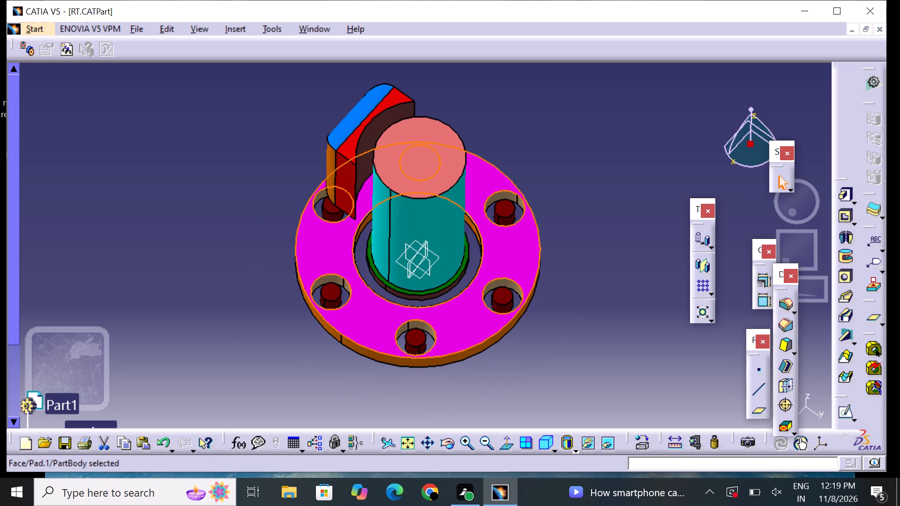
{"action": "left_click", "coordinate": [563, 334]}
{"action": "middle_click_drag", "start_coordinate": [365, 370], "coordinate": [491, 262]}
{"action": "right_click_drag", "start_coordinate": [366, 372], "coordinate": [491, 262]}
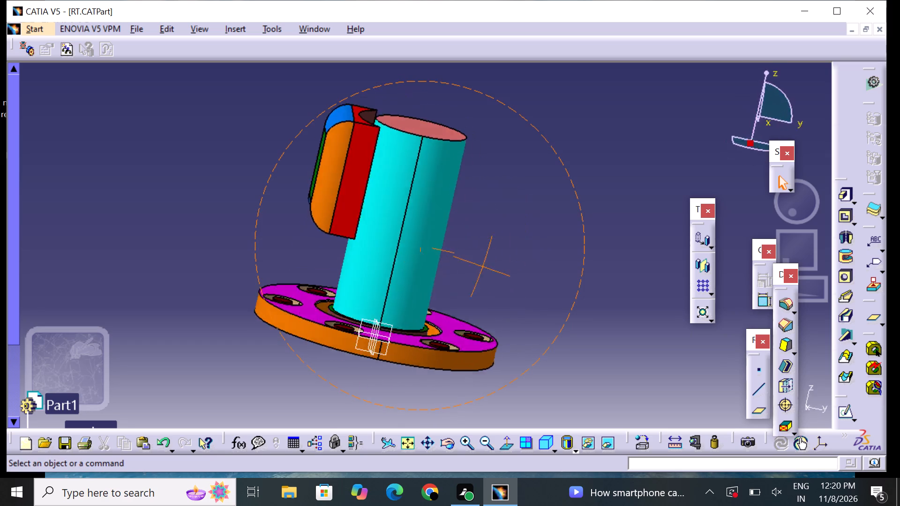
{"action": "middle_click_drag", "start_coordinate": [491, 262], "coordinate": [289, 213]}
{"action": "right_click_drag", "start_coordinate": [491, 262], "coordinate": [289, 213]}
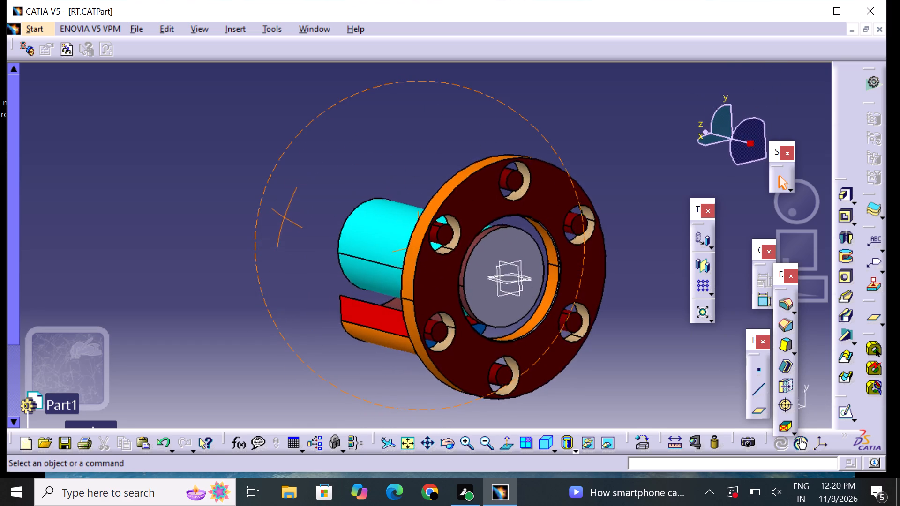
{"action": "middle_click_drag", "start_coordinate": [289, 213], "coordinate": [338, 184]}
{"action": "right_click_drag", "start_coordinate": [289, 213], "coordinate": [338, 184]}
{"action": "middle_click_drag", "start_coordinate": [608, 354], "coordinate": [523, 274]}
{"action": "right_click_drag", "start_coordinate": [609, 355], "coordinate": [523, 274]}
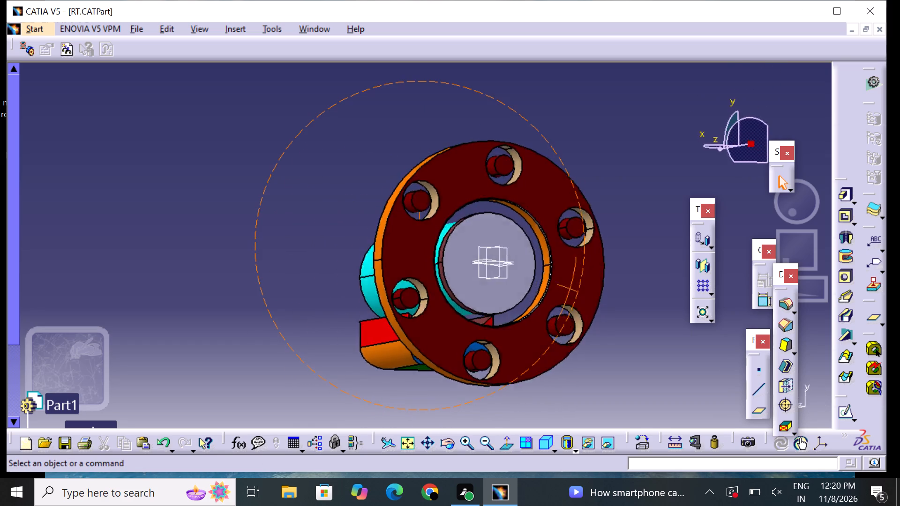
{"action": "middle_click_drag", "start_coordinate": [523, 274], "coordinate": [477, 295]}
{"action": "right_click_drag", "start_coordinate": [523, 274], "coordinate": [474, 295]}
{"action": "left_click", "coordinate": [521, 207]}
{"action": "right_click", "coordinate": [521, 207]}
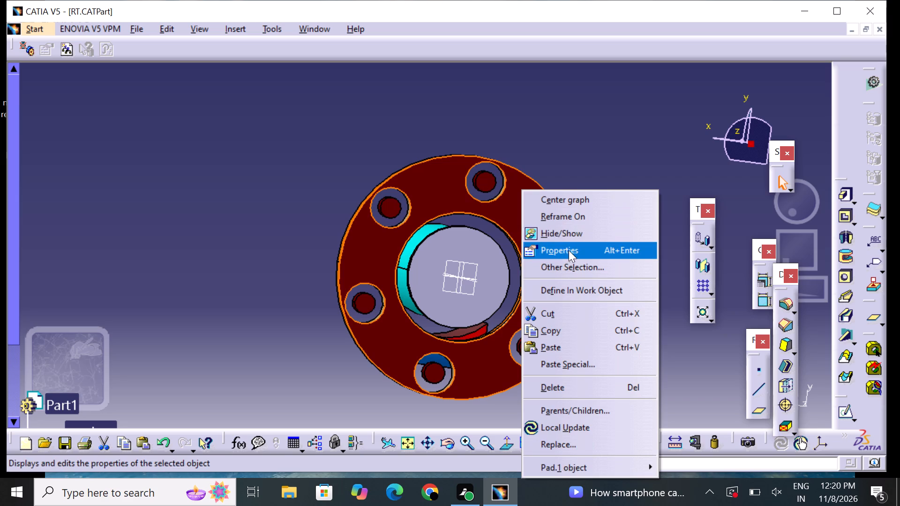
{"action": "left_click", "coordinate": [570, 247]}
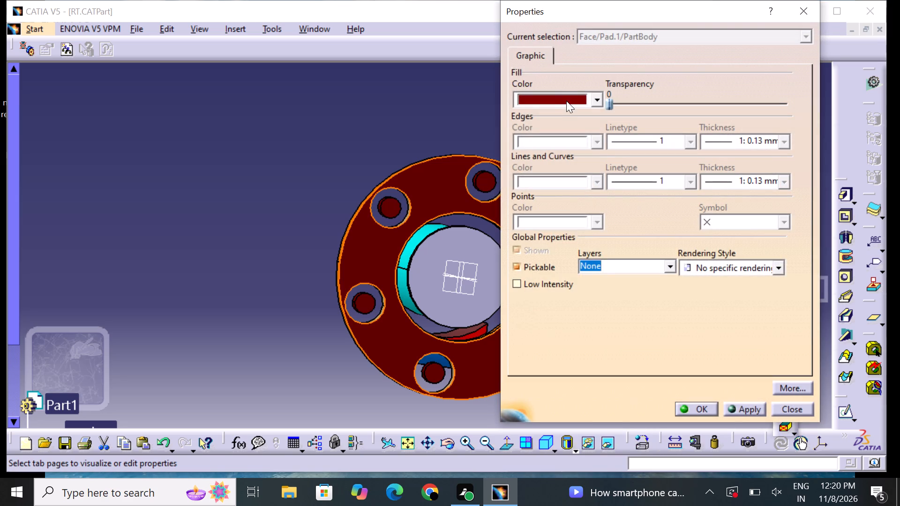
{"action": "left_click", "coordinate": [566, 100]}
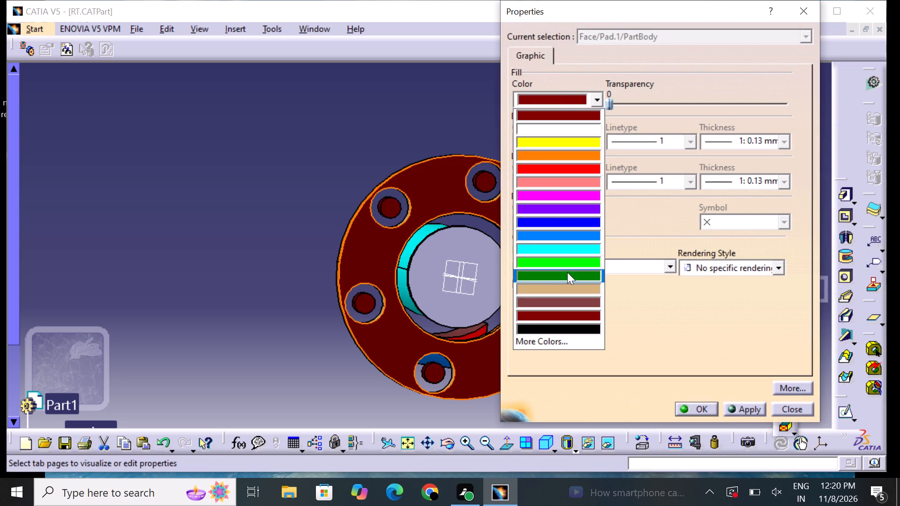
{"action": "left_click", "coordinate": [567, 275]}
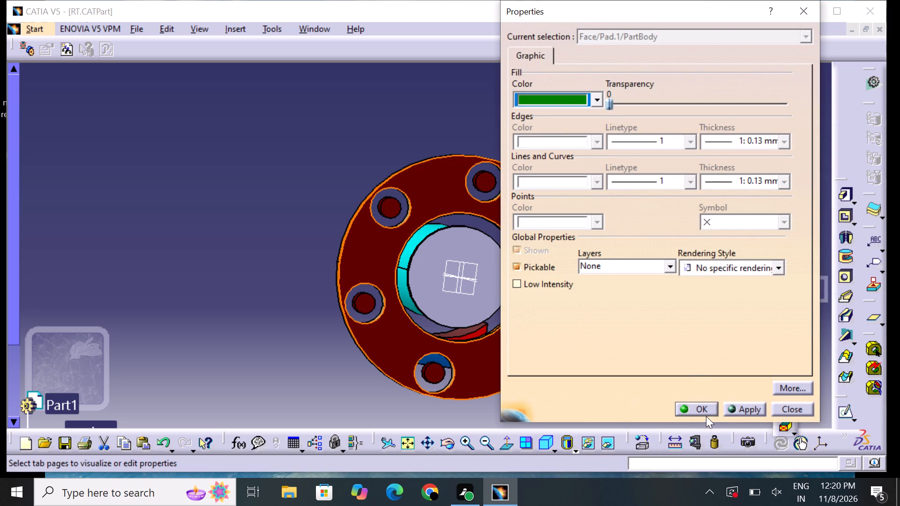
{"action": "left_click", "coordinate": [702, 410]}
{"action": "left_click", "coordinate": [644, 356]}
Set the fill colour of the cylinder's circular bottom face, inside the flange's central opening, to magenta.
{"action": "middle_click_drag", "start_coordinate": [452, 127], "coordinate": [454, 131]}
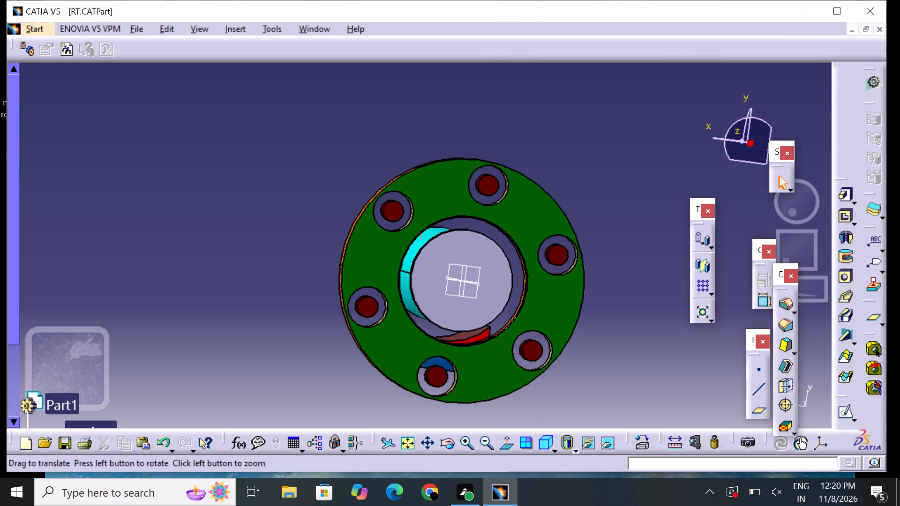
{"action": "middle_click_drag", "start_coordinate": [454, 131], "coordinate": [319, 363]}
{"action": "right_click_drag", "start_coordinate": [454, 131], "coordinate": [319, 363]}
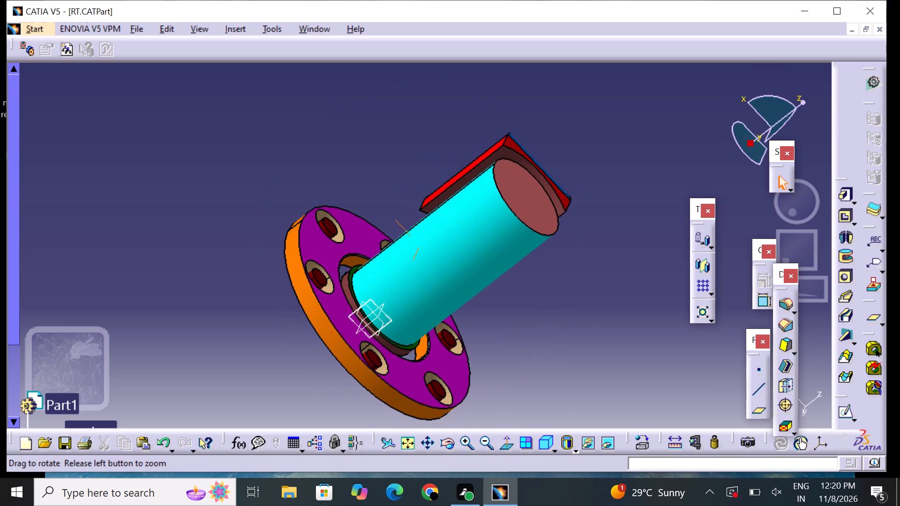
{"action": "middle_click_drag", "start_coordinate": [319, 363], "coordinate": [318, 362]}
{"action": "middle_click_drag", "start_coordinate": [491, 332], "coordinate": [478, 221]}
{"action": "right_click_drag", "start_coordinate": [491, 331], "coordinate": [478, 221]}
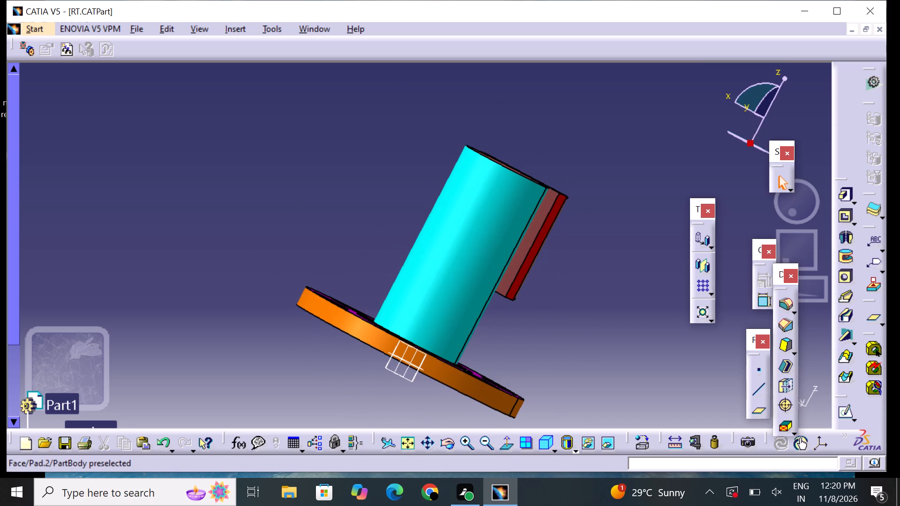
{"action": "middle_click_drag", "start_coordinate": [364, 183], "coordinate": [576, 144]}
{"action": "right_click_drag", "start_coordinate": [374, 183], "coordinate": [576, 144]}
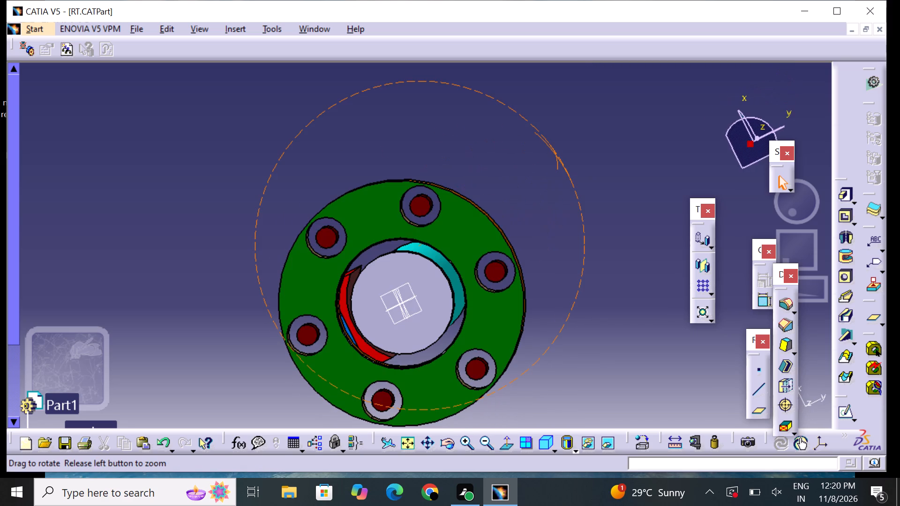
{"action": "right_click_drag", "start_coordinate": [576, 144], "coordinate": [659, 165]}
{"action": "middle_click_drag", "start_coordinate": [576, 144], "coordinate": [660, 166]}
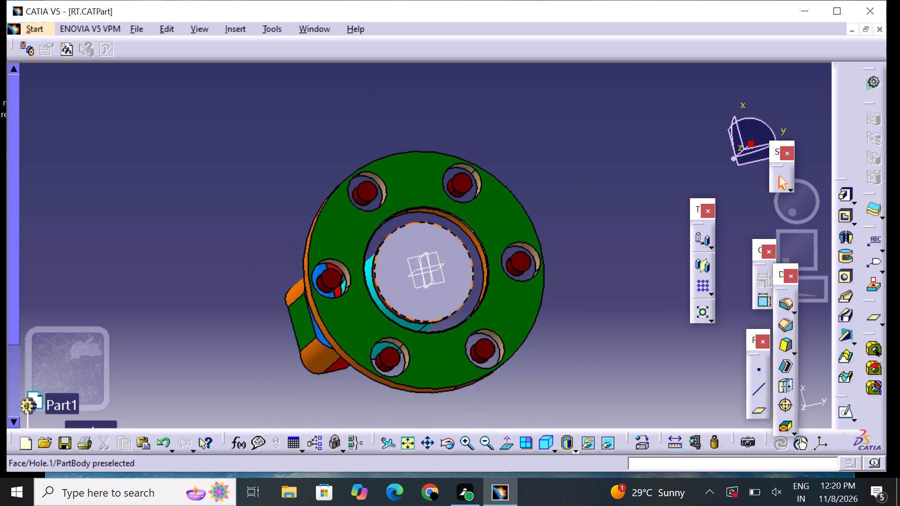
{"action": "left_click", "coordinate": [453, 268]}
{"action": "right_click", "coordinate": [453, 269]}
{"action": "left_click", "coordinate": [475, 254]}
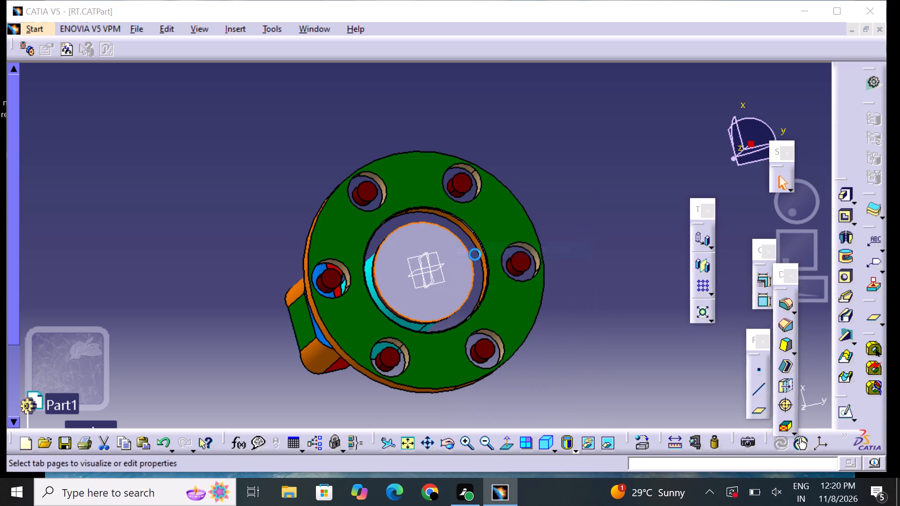
{"action": "left_click", "coordinate": [551, 103]}
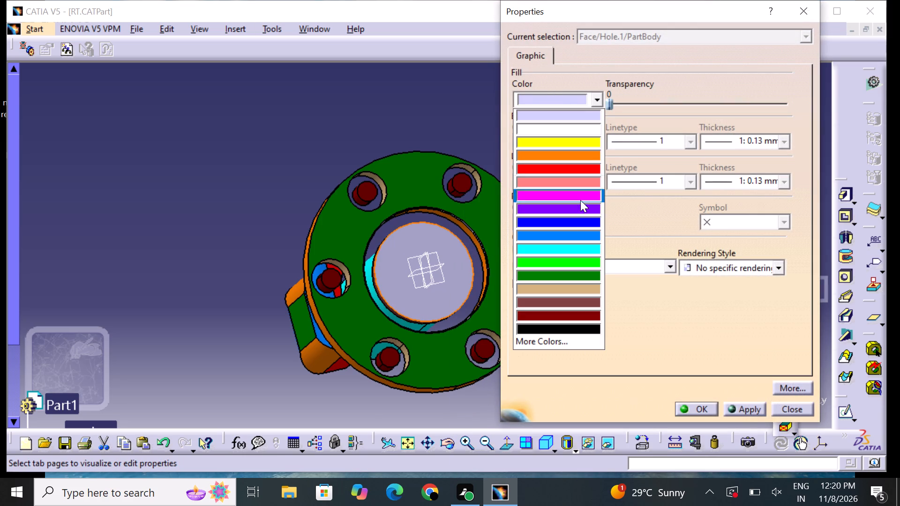
{"action": "left_click", "coordinate": [561, 198]}
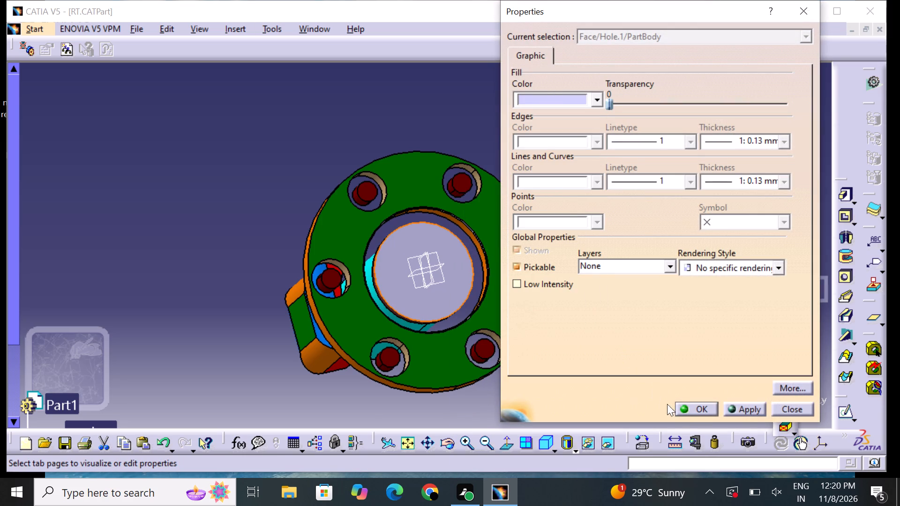
{"action": "left_click", "coordinate": [691, 411]}
{"action": "left_click", "coordinate": [502, 142]}
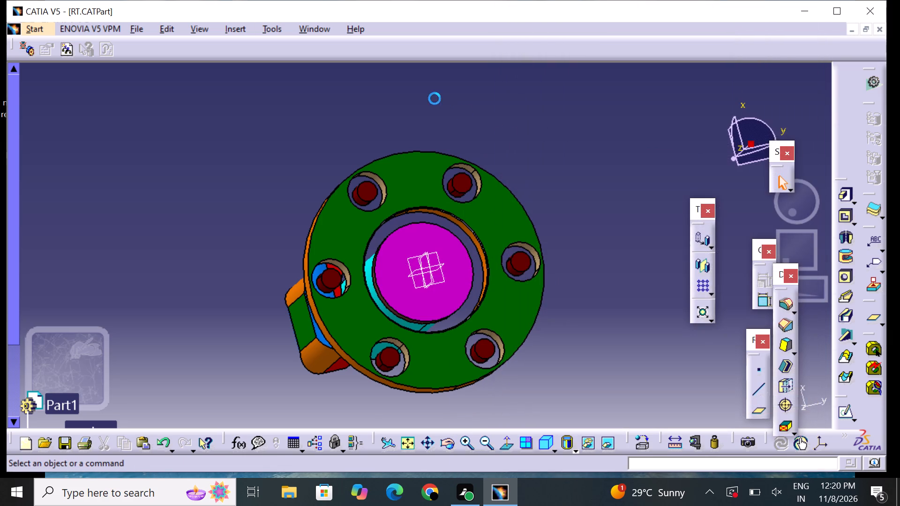
Examine the recoloured part from above, from the side and facing the filleted block.
{"action": "middle_click_drag", "start_coordinate": [419, 92], "coordinate": [550, 374]}
{"action": "right_click_drag", "start_coordinate": [420, 110], "coordinate": [546, 387]}
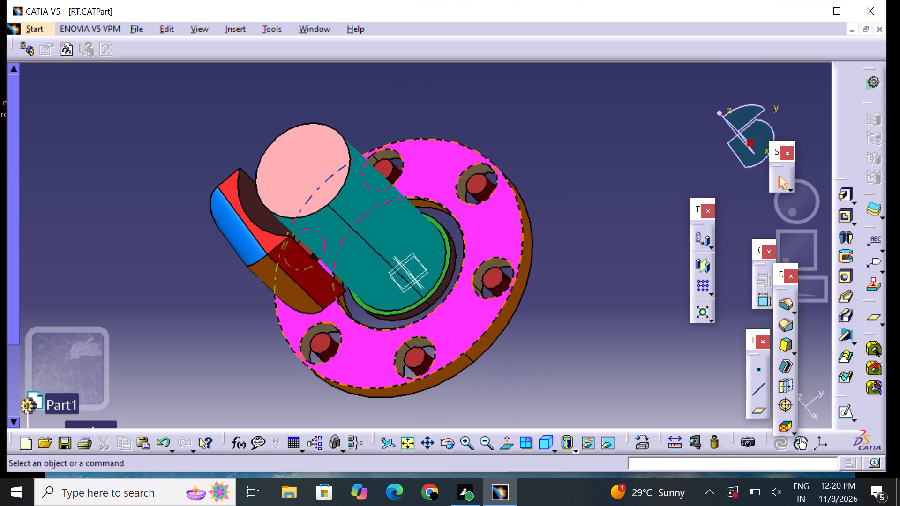
{"action": "middle_click_drag", "start_coordinate": [234, 270], "coordinate": [332, 184]}
{"action": "right_click_drag", "start_coordinate": [237, 266], "coordinate": [332, 184]}
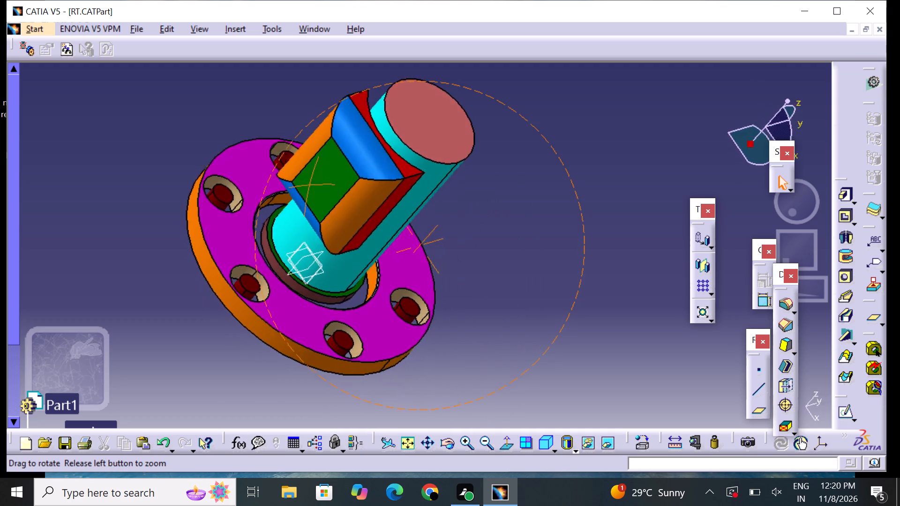
{"action": "right_click_drag", "start_coordinate": [332, 184], "coordinate": [292, 175]}
{"action": "middle_click_drag", "start_coordinate": [332, 184], "coordinate": [292, 175]}
{"action": "middle_click_drag", "start_coordinate": [493, 286], "coordinate": [487, 234]}
{"action": "right_click_drag", "start_coordinate": [487, 283], "coordinate": [487, 234]}
{"action": "middle_click_drag", "start_coordinate": [183, 226], "coordinate": [239, 278]}
{"action": "right_click_drag", "start_coordinate": [186, 230], "coordinate": [239, 278]}
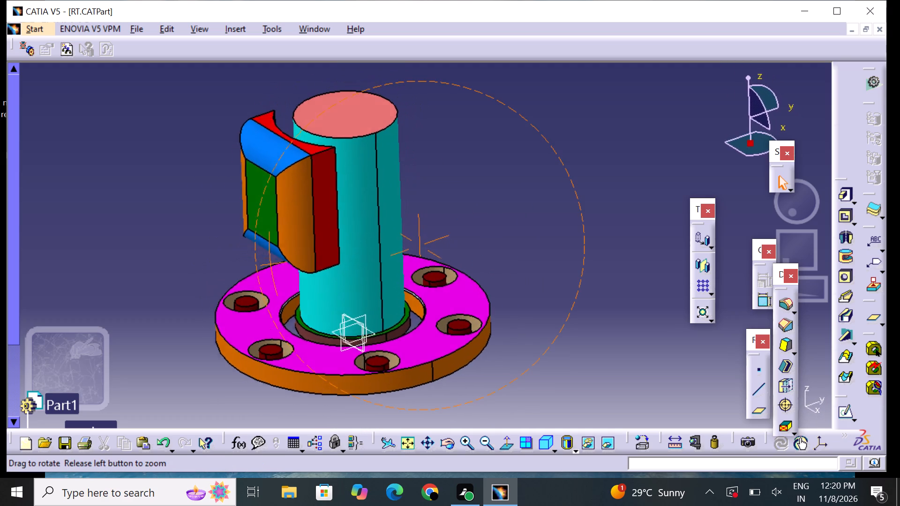
{"action": "right_click_drag", "start_coordinate": [239, 278], "coordinate": [239, 279]}
{"action": "middle_click_drag", "start_coordinate": [239, 278], "coordinate": [239, 279]}
{"action": "middle_click_drag", "start_coordinate": [207, 216], "coordinate": [291, 213]}
{"action": "scroll", "coordinate": [273, 218], "scroll_direction": "up", "scroll_amount": 1}
{"action": "middle_click_drag", "start_coordinate": [596, 251], "coordinate": [596, 251]}
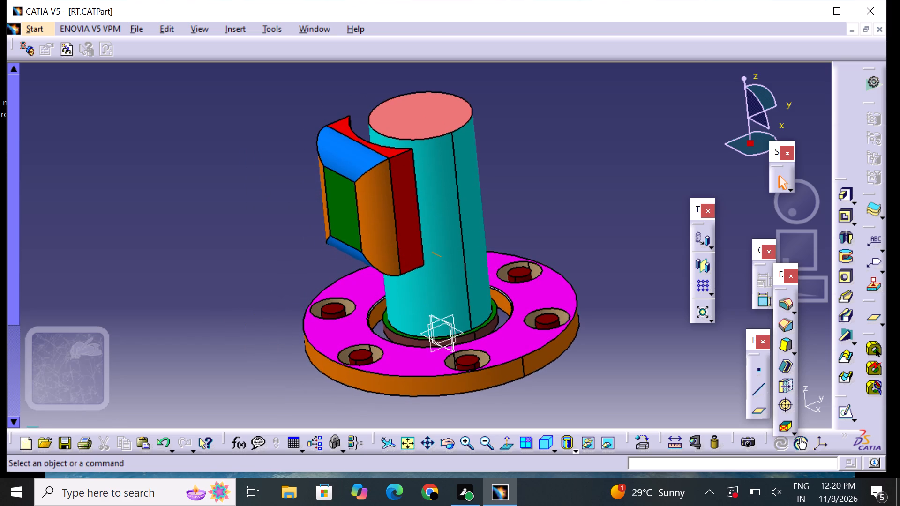
{"action": "middle_click_drag", "start_coordinate": [596, 251], "coordinate": [578, 289]}
{"action": "right_click_drag", "start_coordinate": [596, 251], "coordinate": [578, 289]}
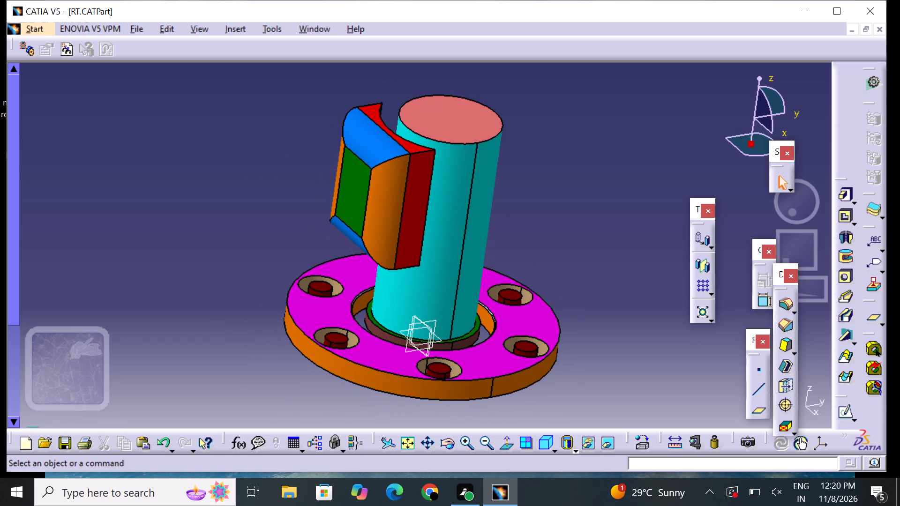
{"action": "middle_click_drag", "start_coordinate": [587, 220], "coordinate": [335, 244]}
{"action": "right_click_drag", "start_coordinate": [587, 219], "coordinate": [335, 244]}
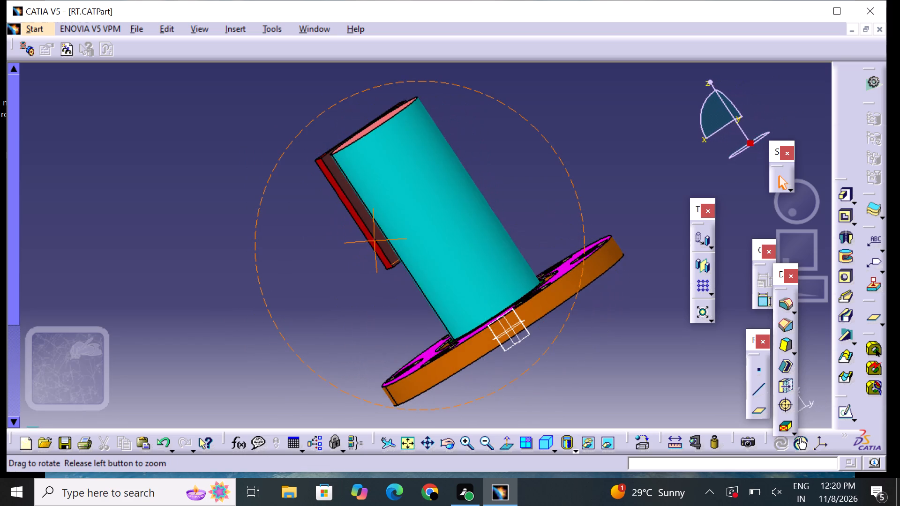
{"action": "middle_click_drag", "start_coordinate": [335, 244], "coordinate": [582, 219]}
{"action": "right_click_drag", "start_coordinate": [335, 244], "coordinate": [582, 219]}
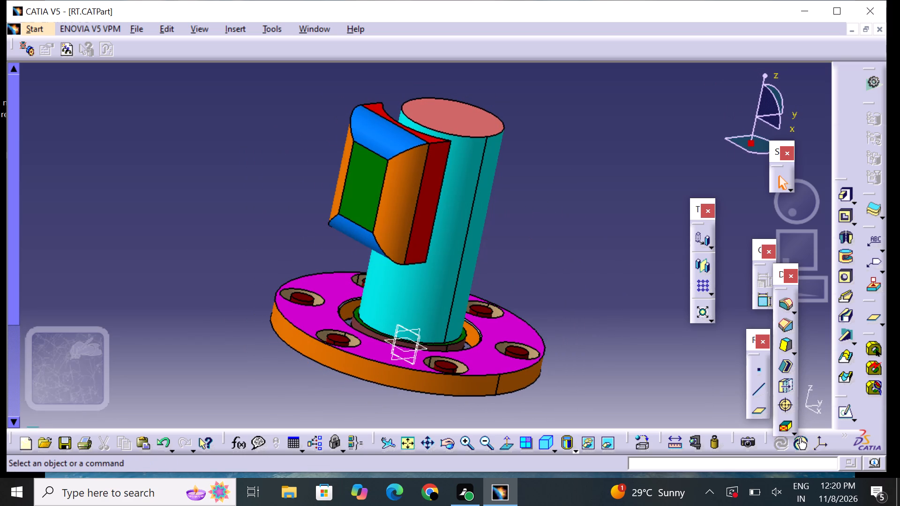
{"action": "middle_click_drag", "start_coordinate": [247, 196], "coordinate": [319, 292]}
{"action": "right_click_drag", "start_coordinate": [247, 198], "coordinate": [319, 292]}
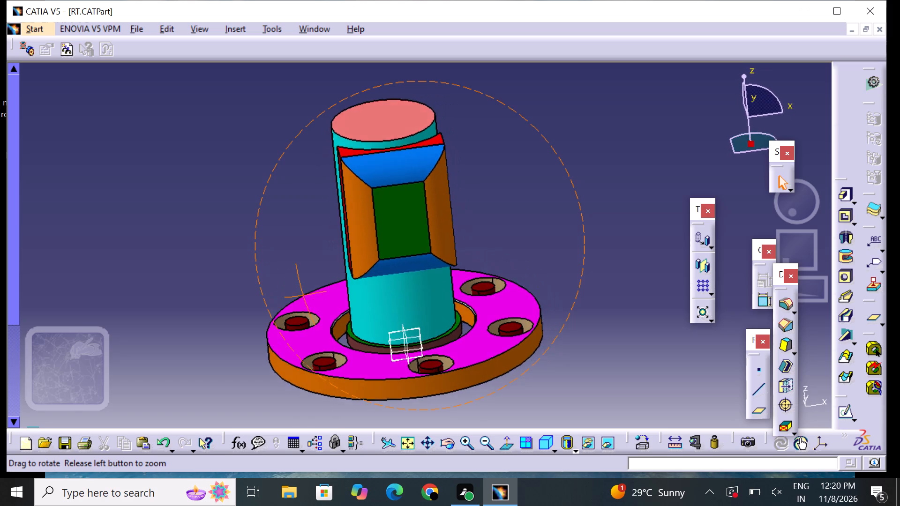
{"action": "right_click_drag", "start_coordinate": [319, 292], "coordinate": [318, 277]}
{"action": "middle_click_drag", "start_coordinate": [319, 292], "coordinate": [318, 277]}
{"action": "middle_click_drag", "start_coordinate": [548, 246], "coordinate": [549, 246]}
{"action": "right_click_drag", "start_coordinate": [549, 249], "coordinate": [534, 246]}
{"action": "middle_click_drag", "start_coordinate": [549, 246], "coordinate": [534, 246]}
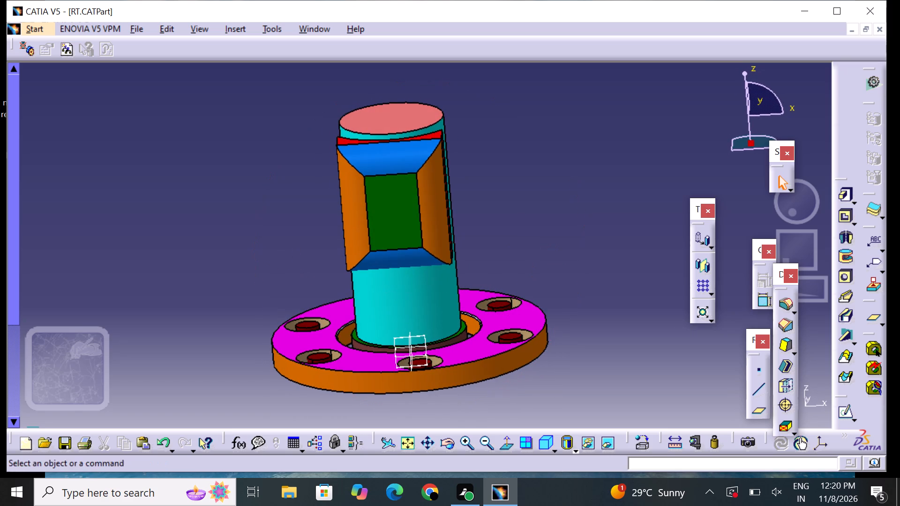